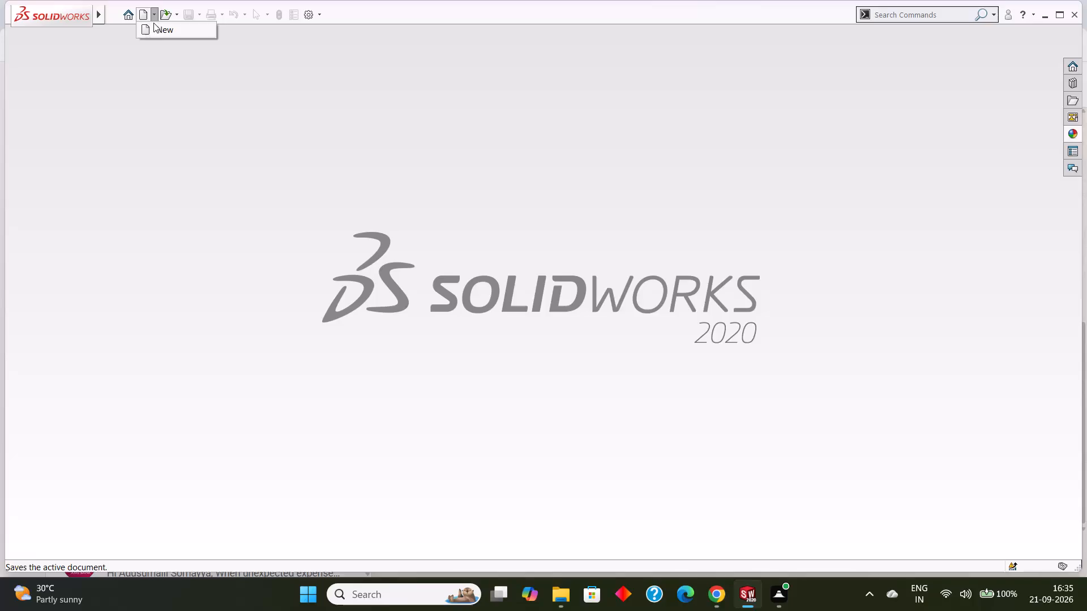
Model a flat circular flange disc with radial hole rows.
Create a new part document.
left_click(161, 35)
left_click(273, 291)
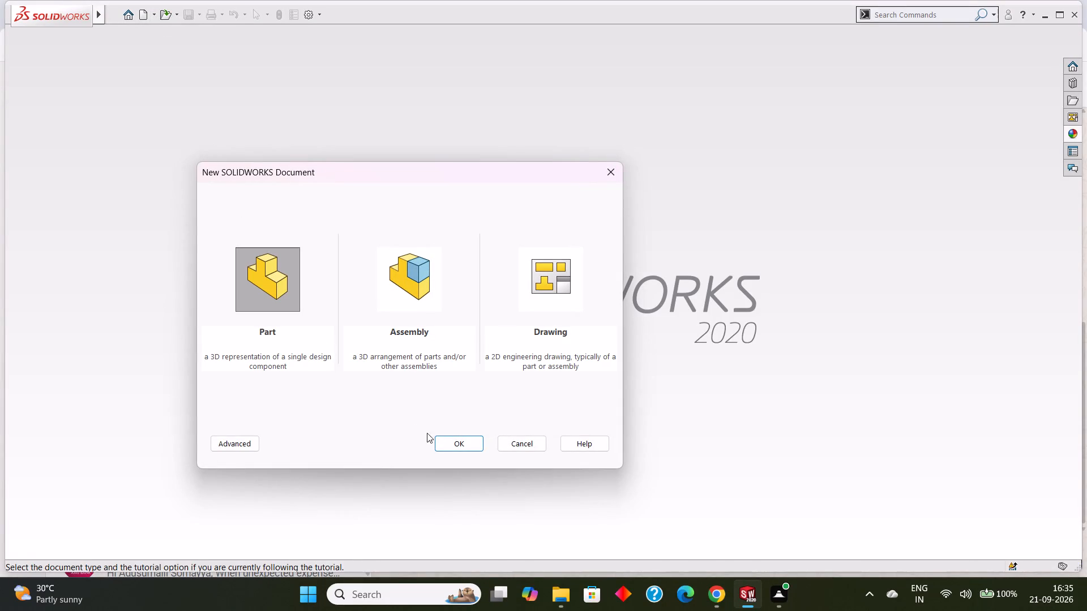
left_click(446, 441)
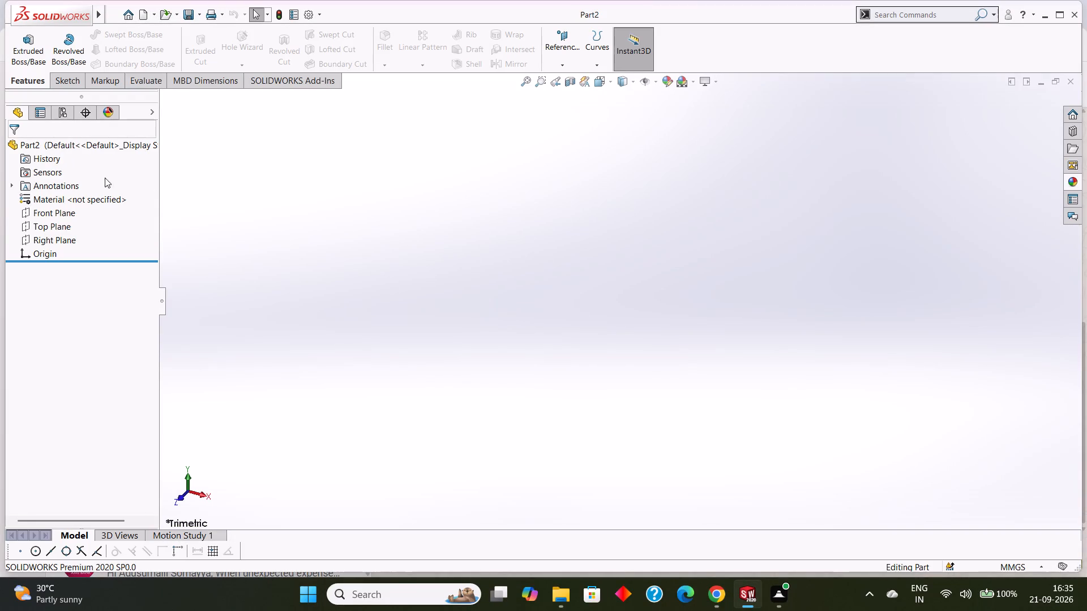
Sketch a circle about 93 mm in diameter on the Front Plane, centred on the origin.
left_click(56, 213)
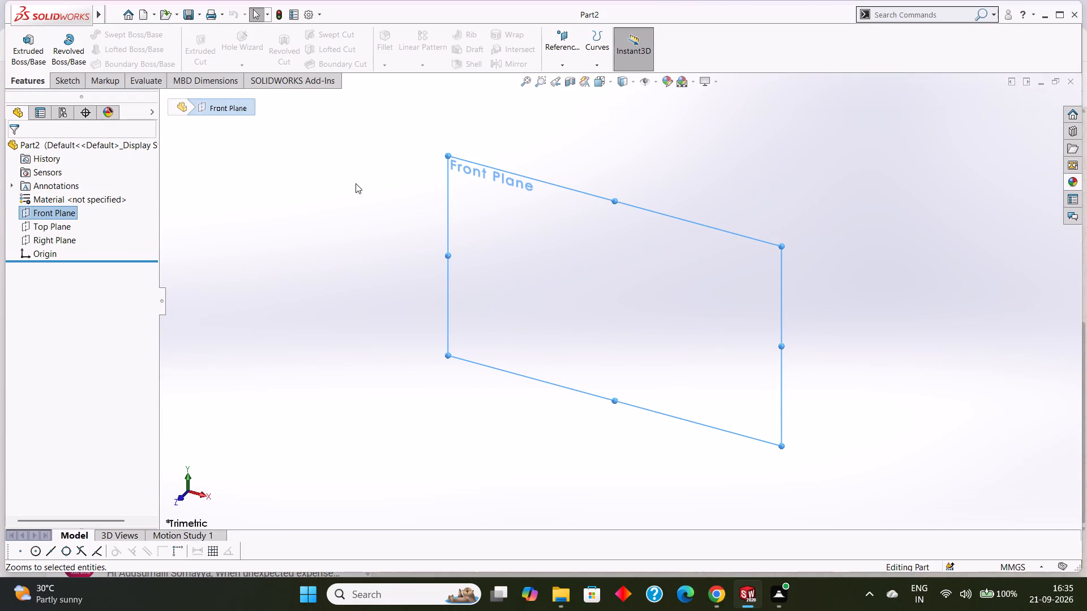
left_click(69, 79)
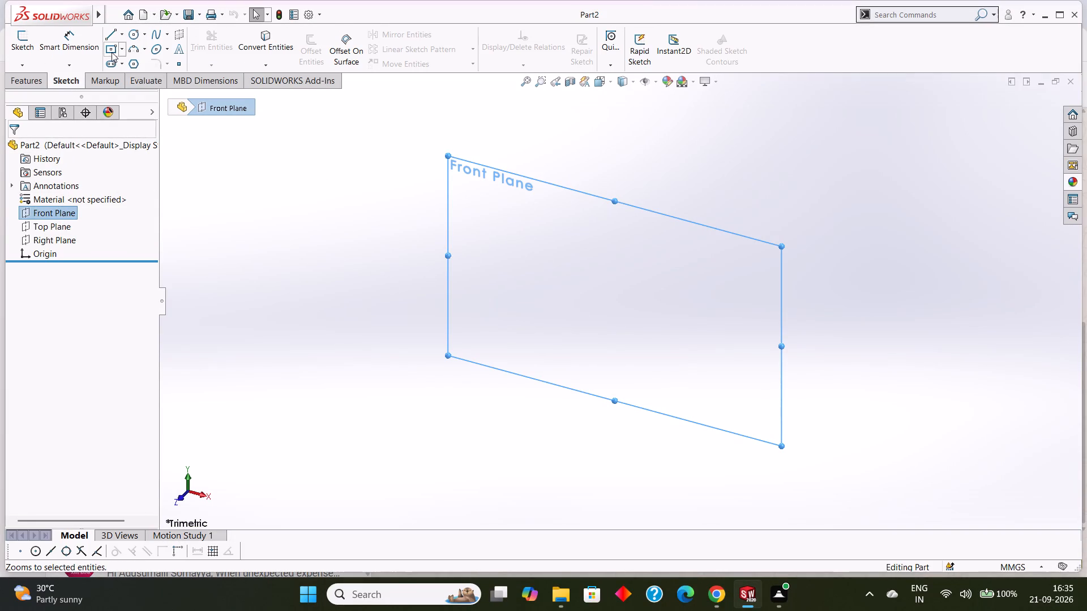
left_click(136, 35)
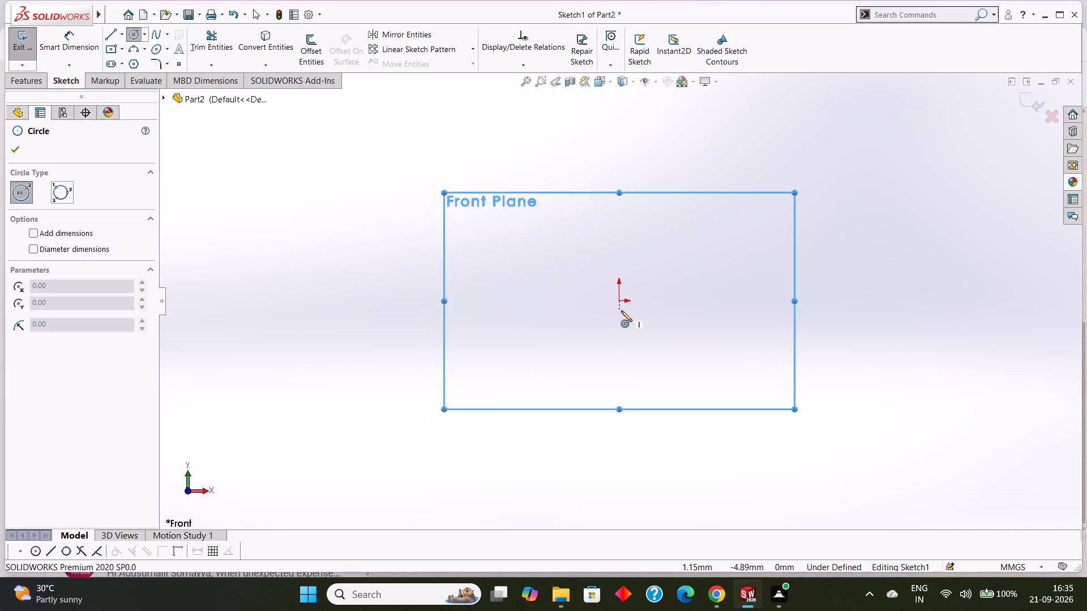
left_click(618, 302)
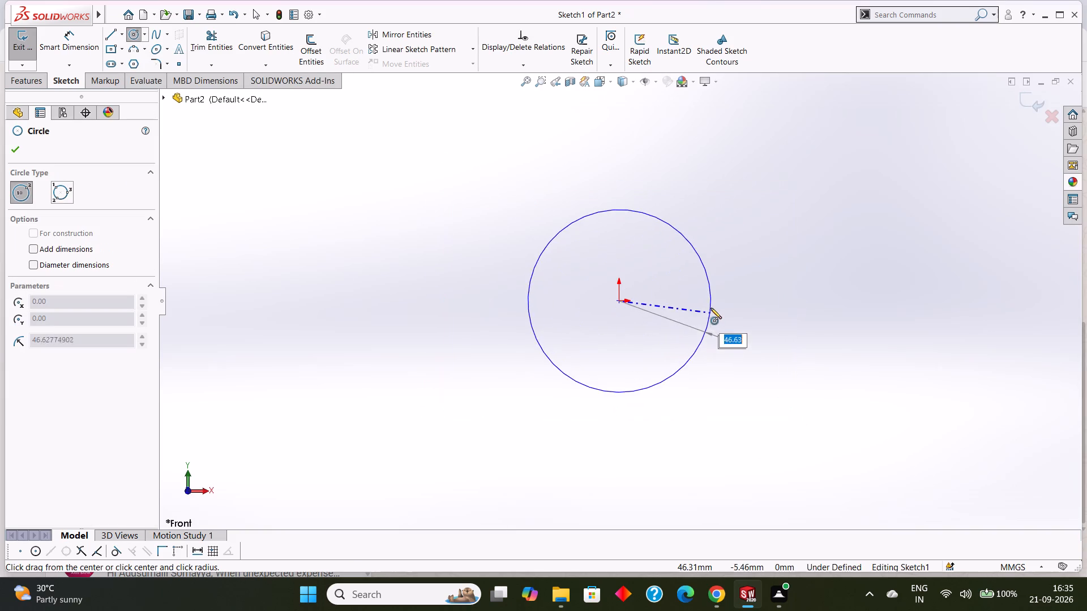
left_click(711, 304)
left_click(18, 144)
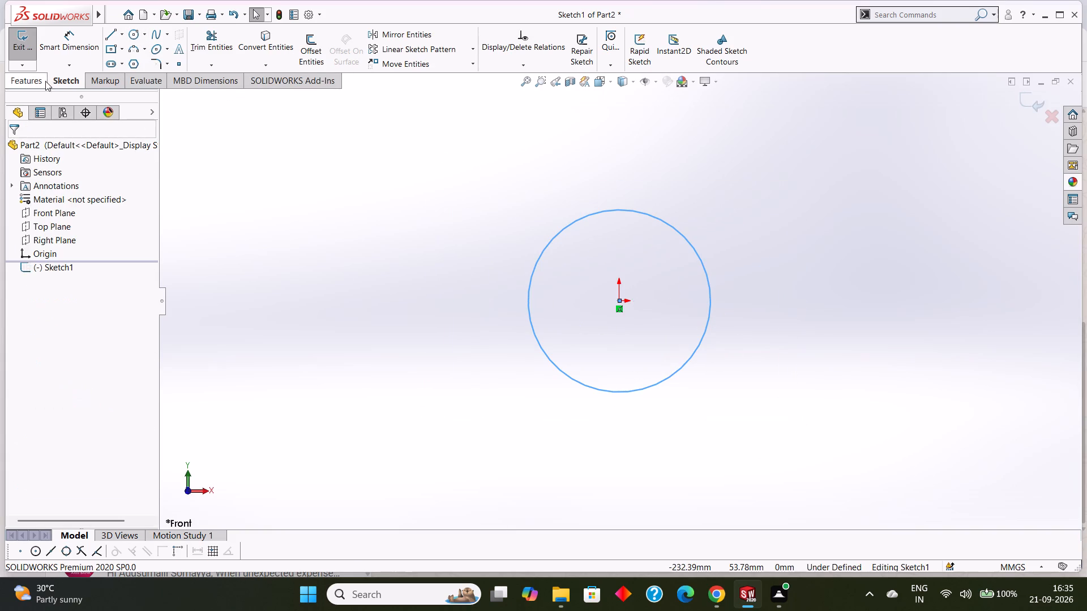
Dimension the circle's diameter to 120 mm.
left_click(63, 50)
left_click(692, 245)
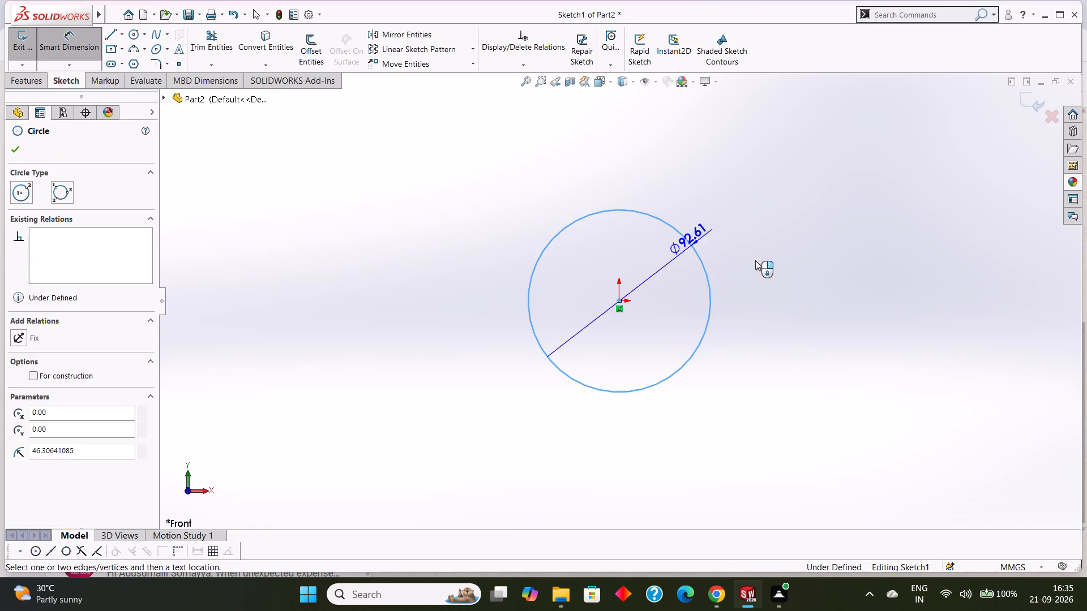
left_click(802, 272)
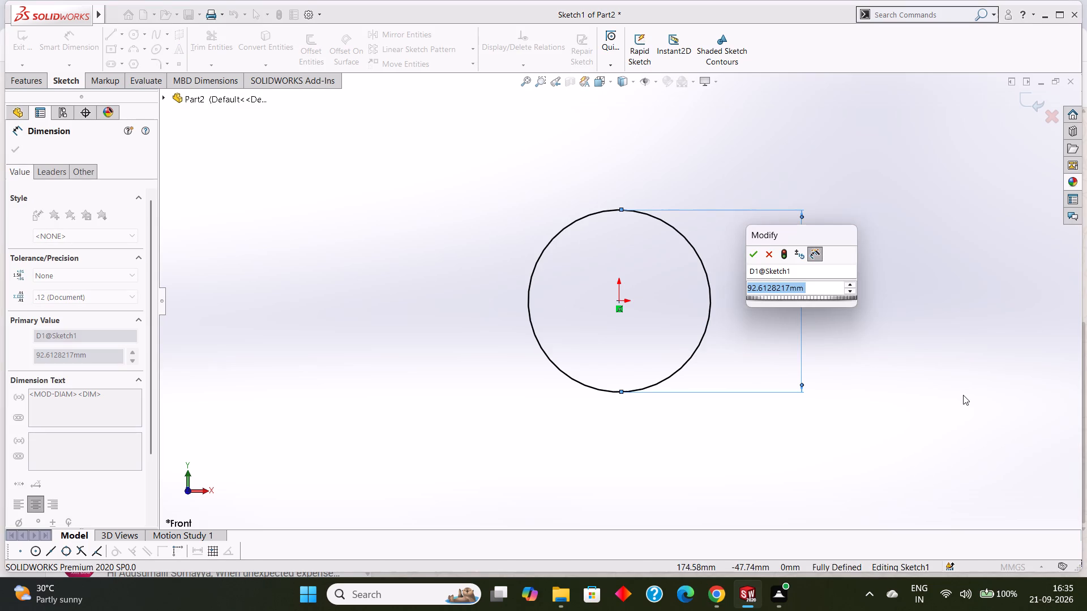
type("120")
key("Return")
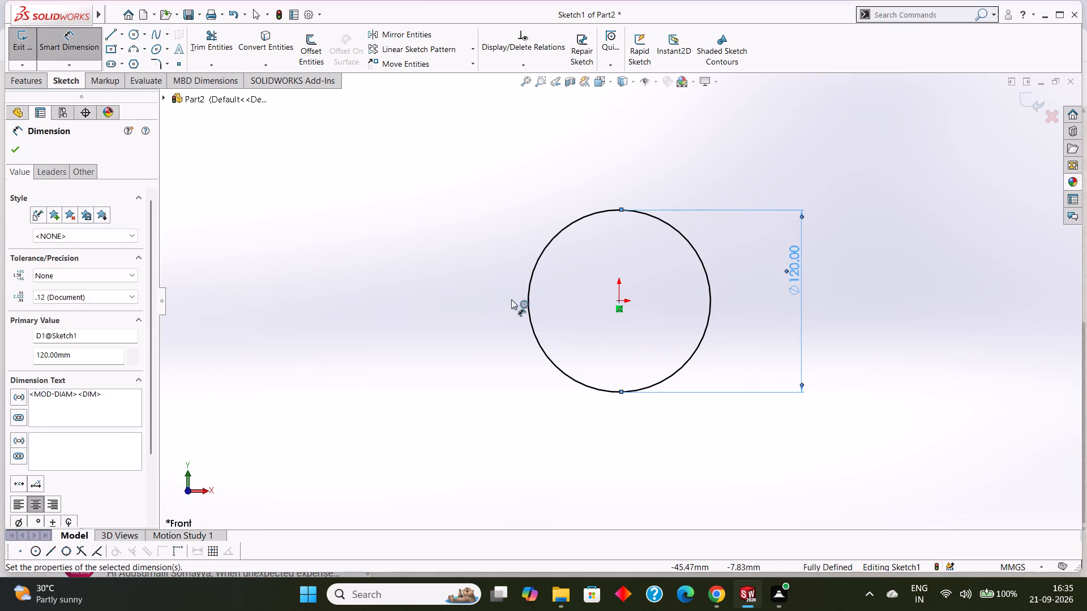
left_click(16, 149)
Extrude the circle as a boss with a blind depth of 10 mm.
left_click(28, 79)
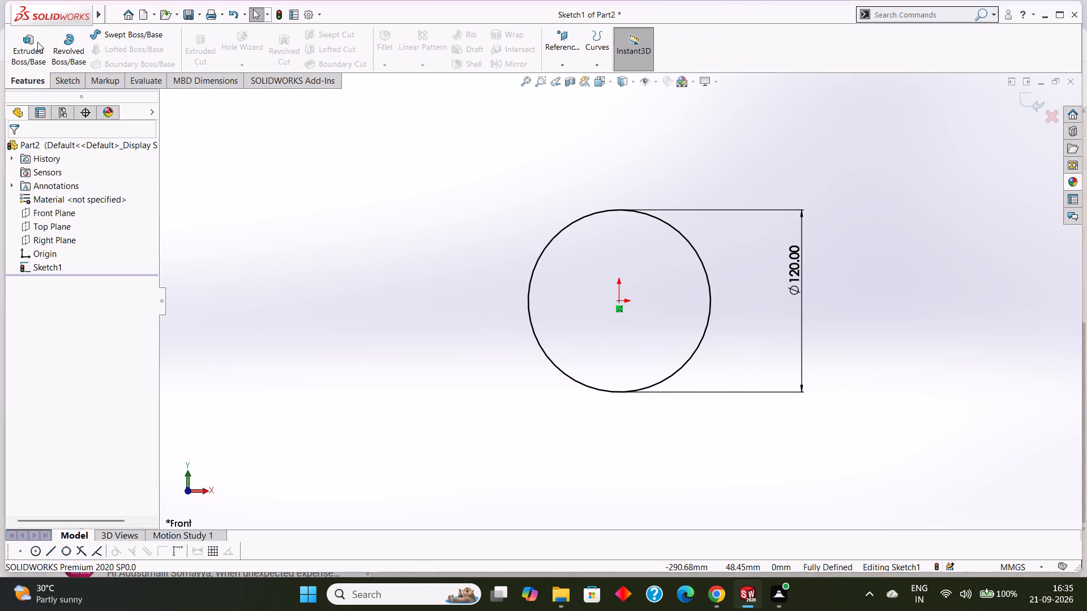
left_click(37, 42)
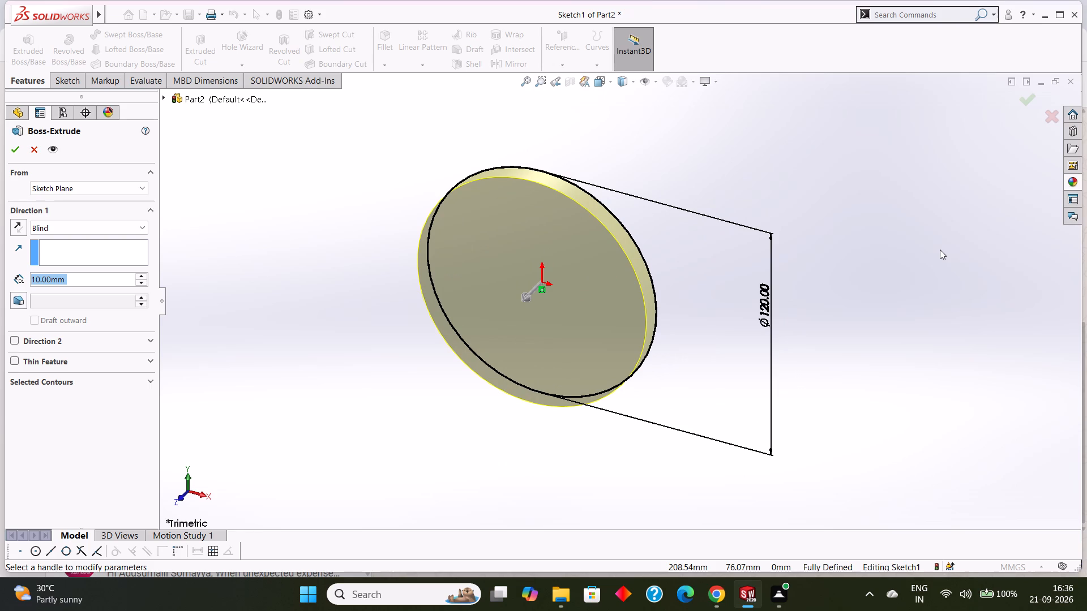
type("10")
key("Return")
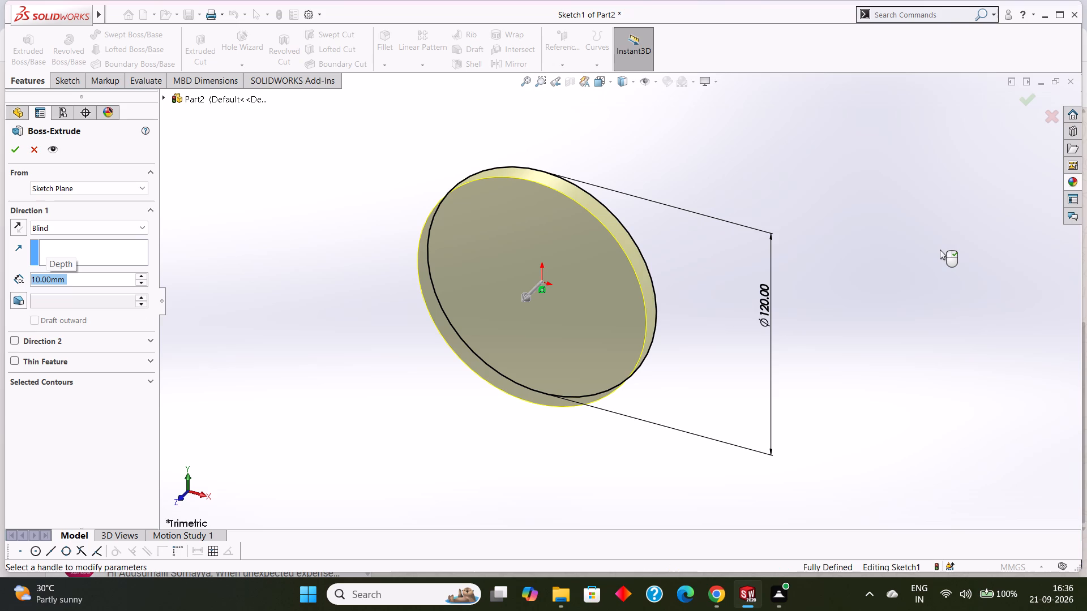
left_click(11, 153)
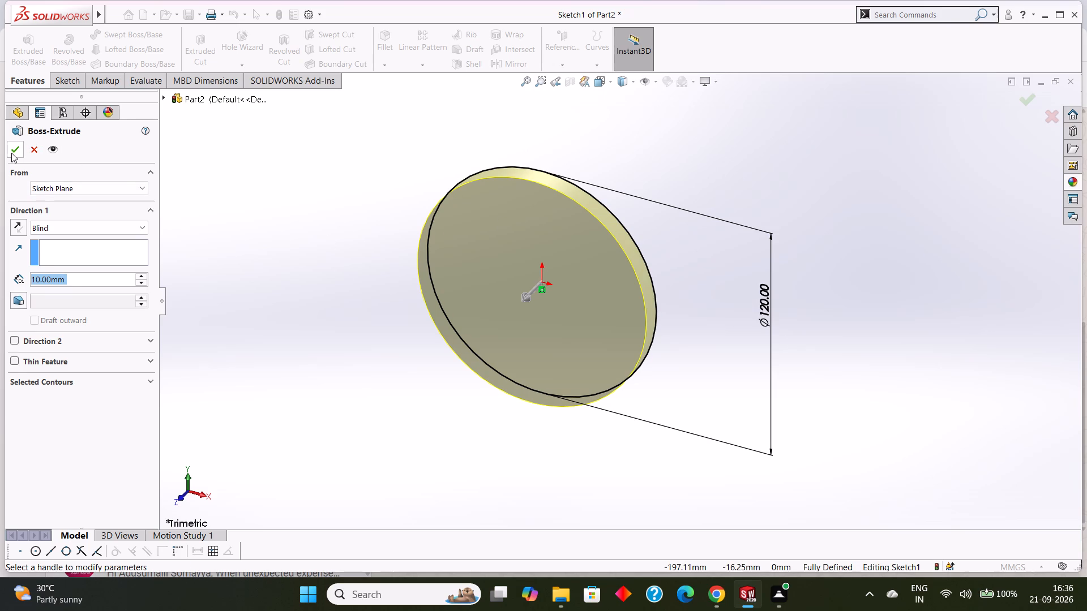
left_click(738, 173)
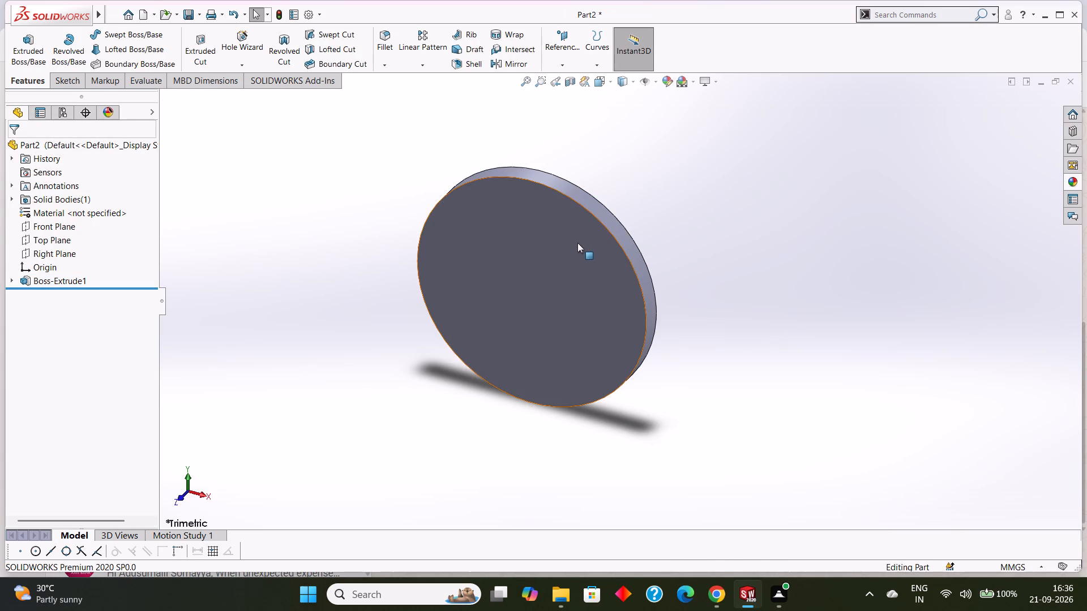
Start a sketch on the disc's front face and draw a circle about 30 mm in diameter centred on the origin.
left_click(568, 243)
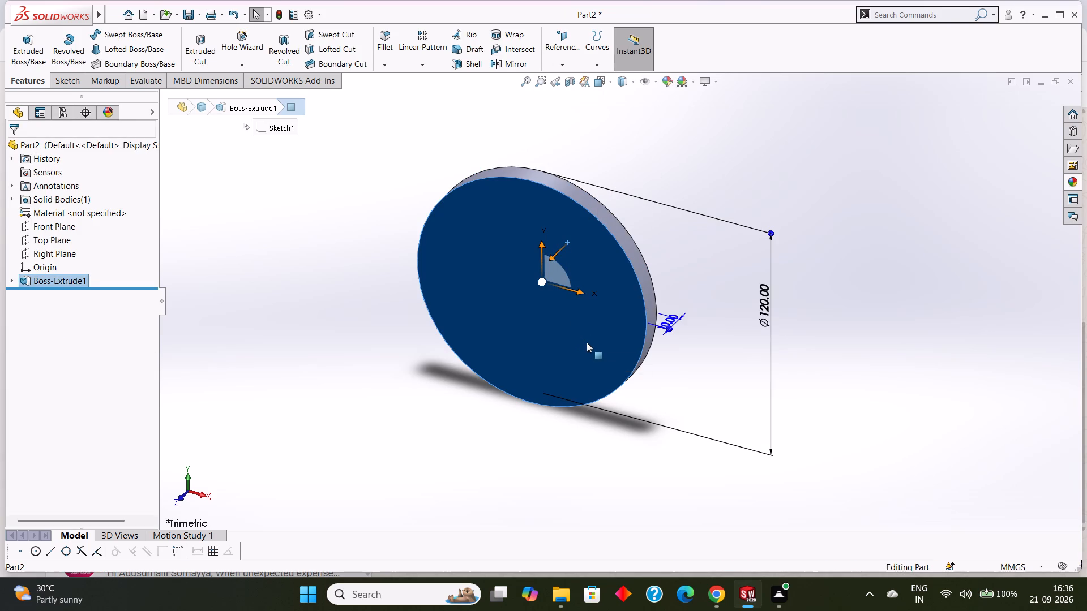
key("ctrl+8")
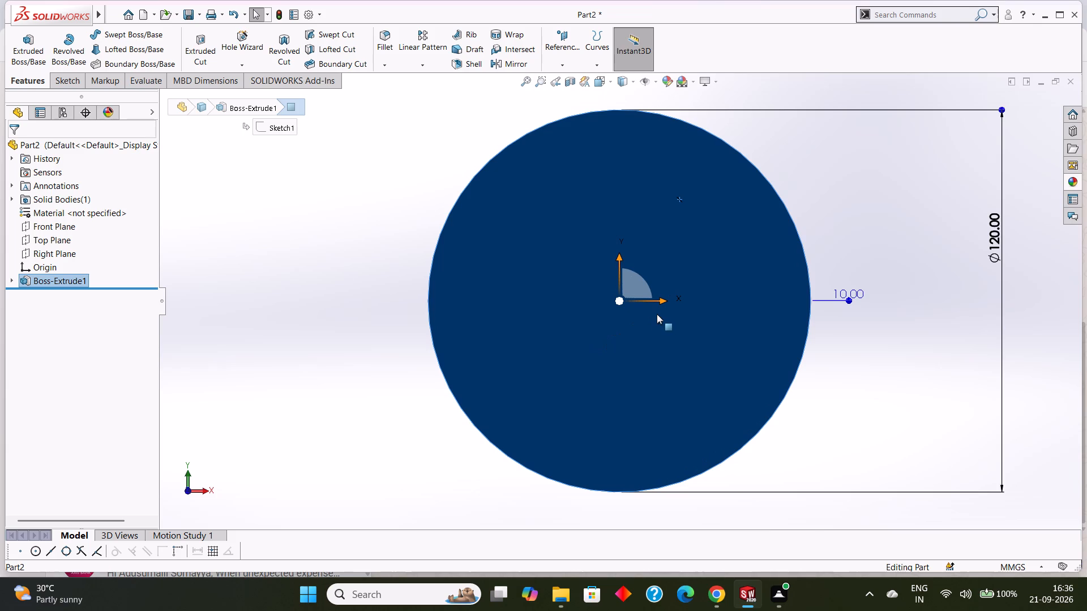
right_click(657, 314)
left_click(681, 298)
key("Escape")
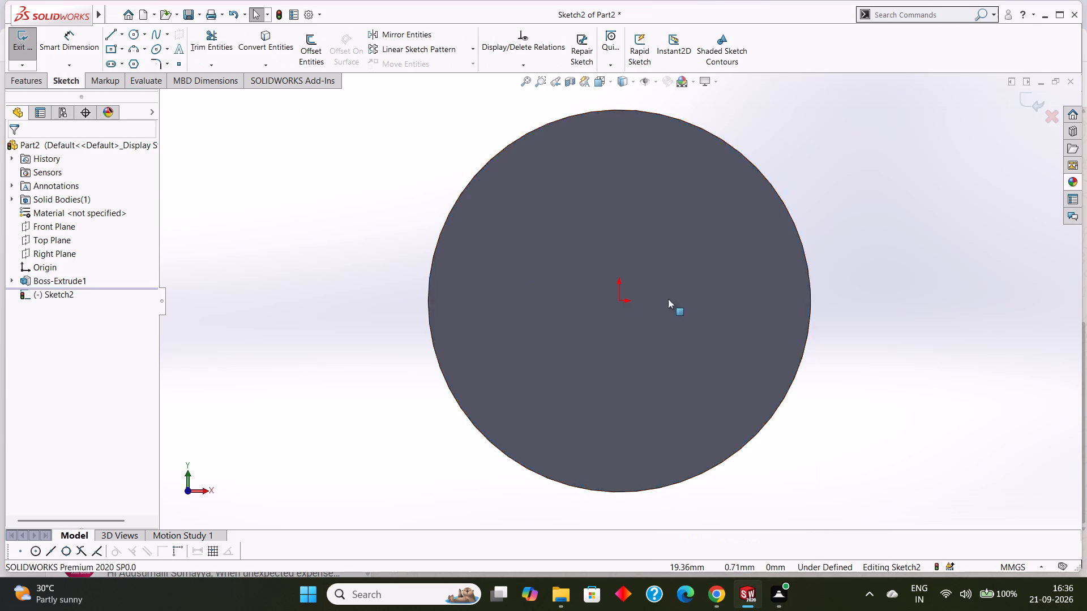
left_click(135, 32)
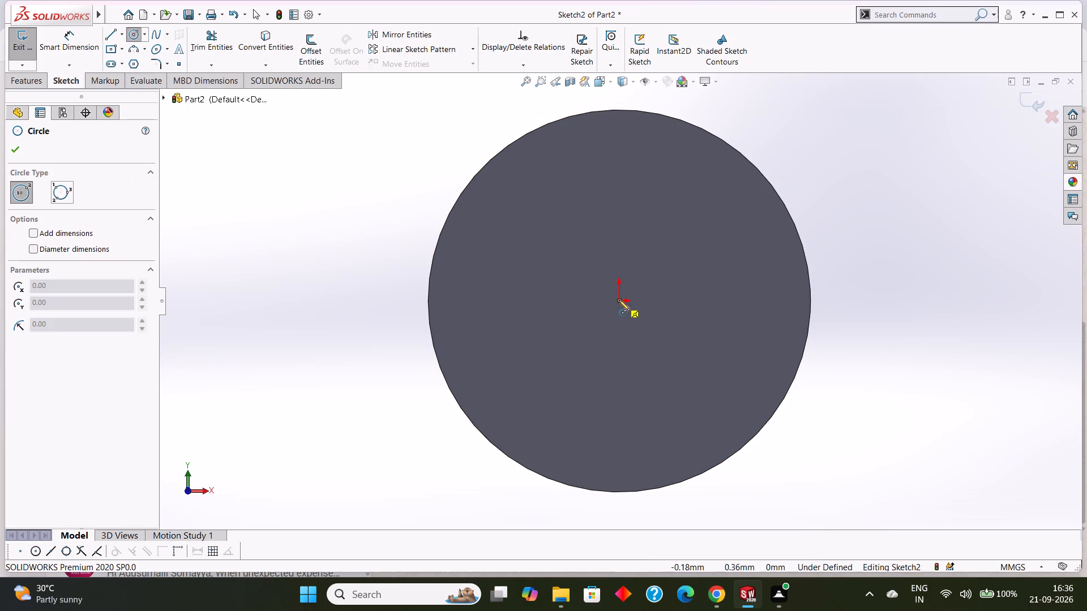
left_click(619, 300)
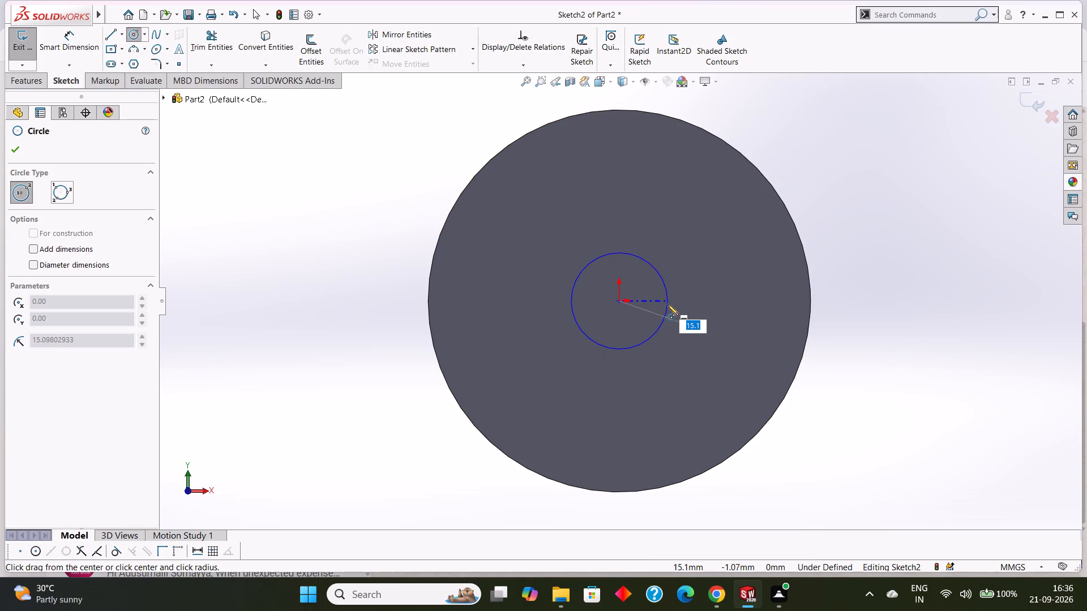
left_click(667, 304)
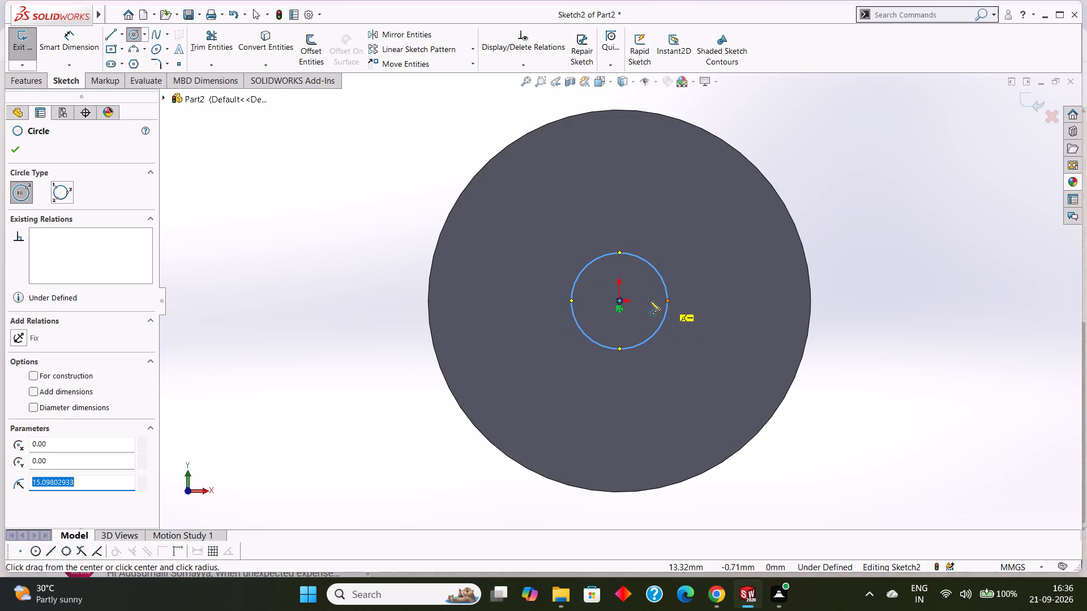
left_click(23, 144)
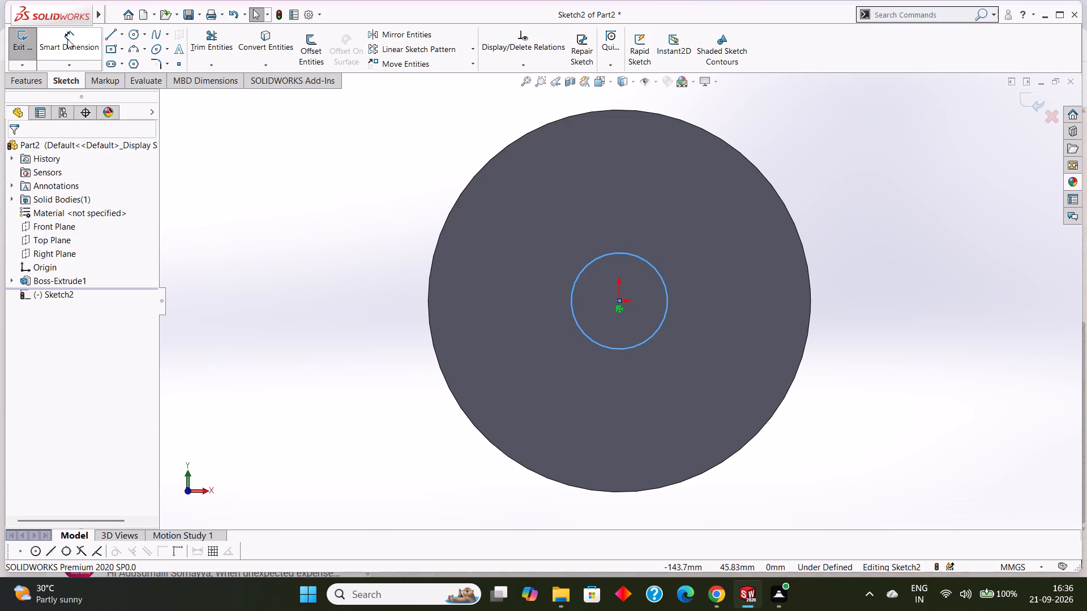
Dimension the inner circle's diameter to 20 mm.
left_click(67, 39)
left_click(624, 256)
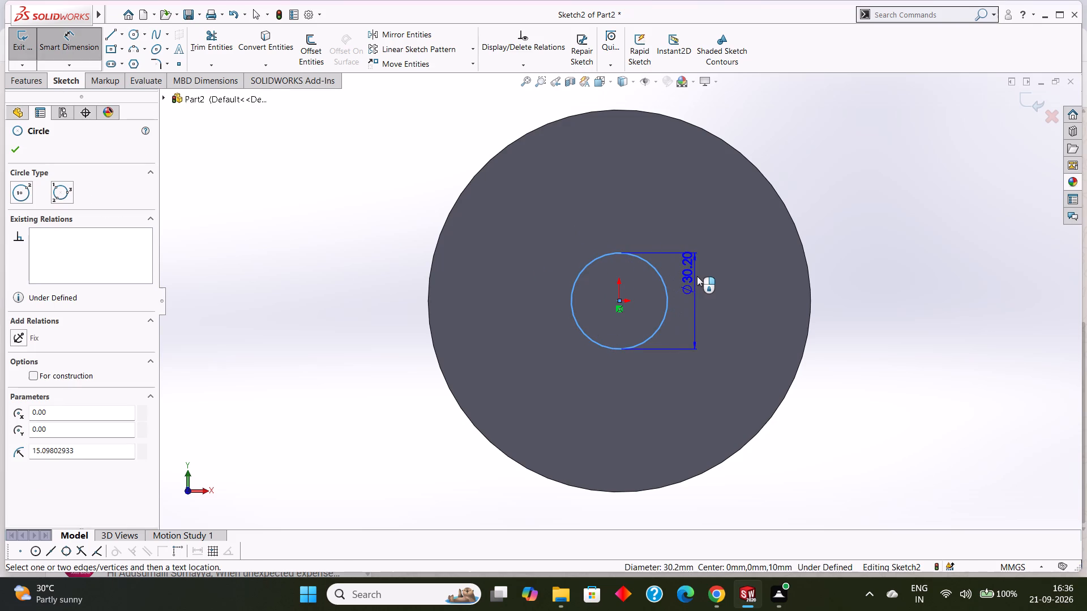
left_click(697, 276)
type("20")
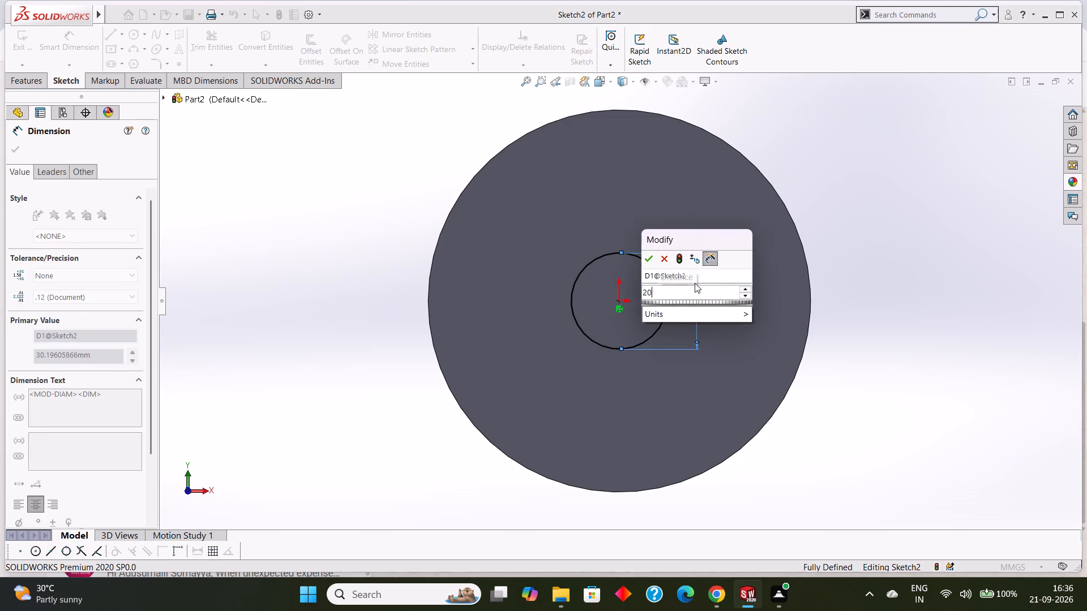
key("Return")
left_click(22, 153)
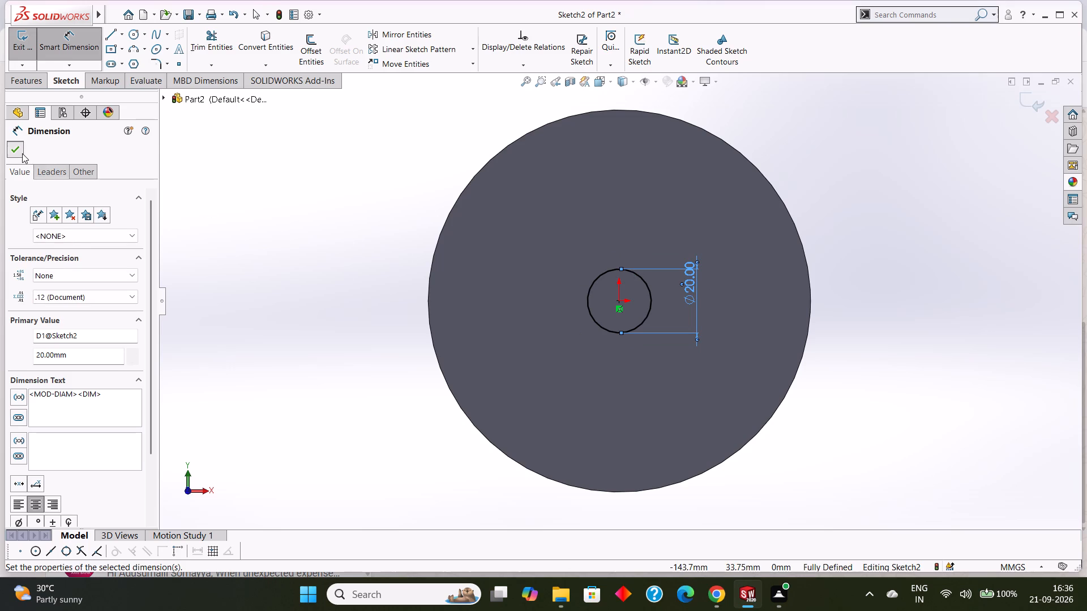
Cut the inner circle through the disc with a blind extruded cut 10 mm deep.
left_click(38, 76)
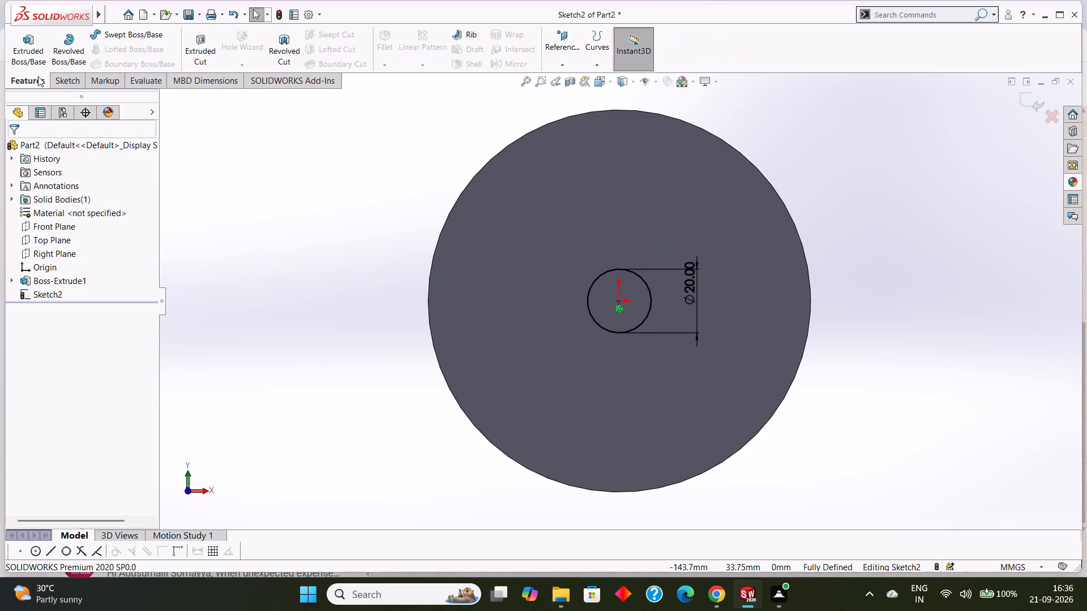
left_click(209, 46)
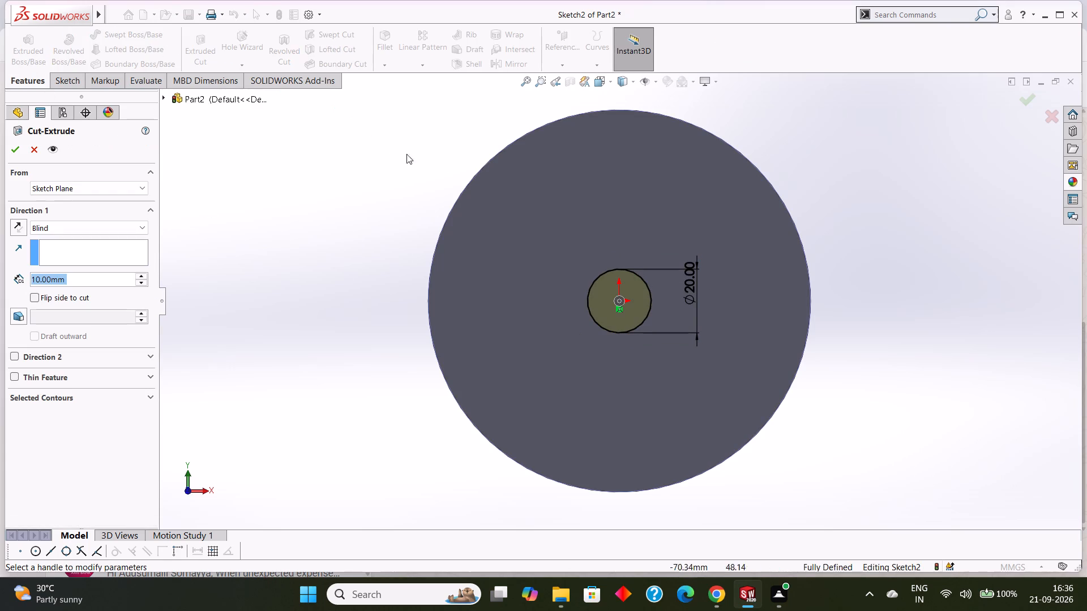
middle_click_drag(926, 243, 861, 316)
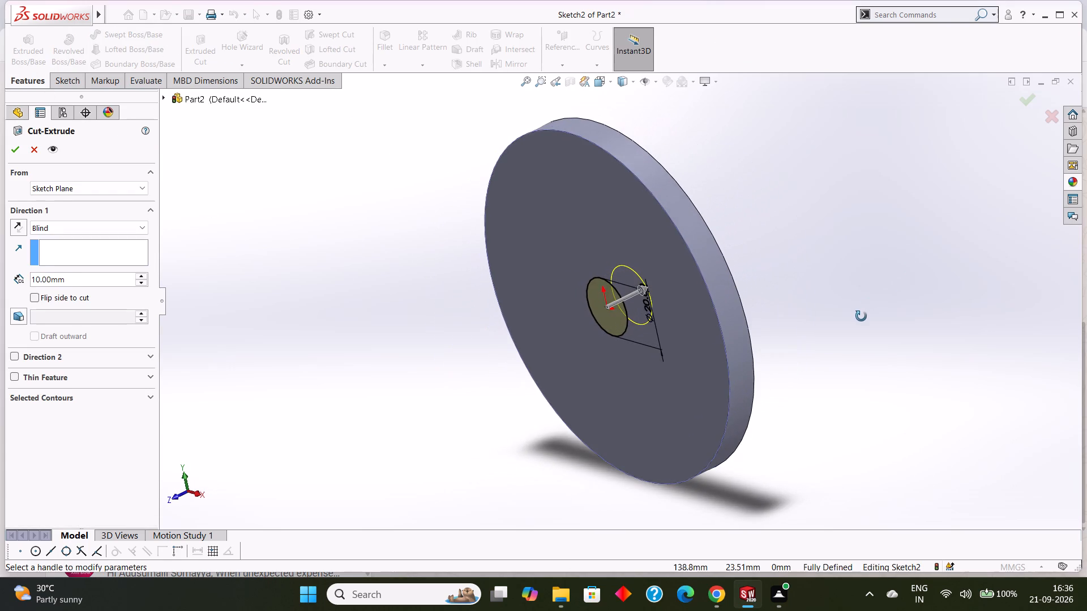
middle_click_drag(861, 316, 861, 317)
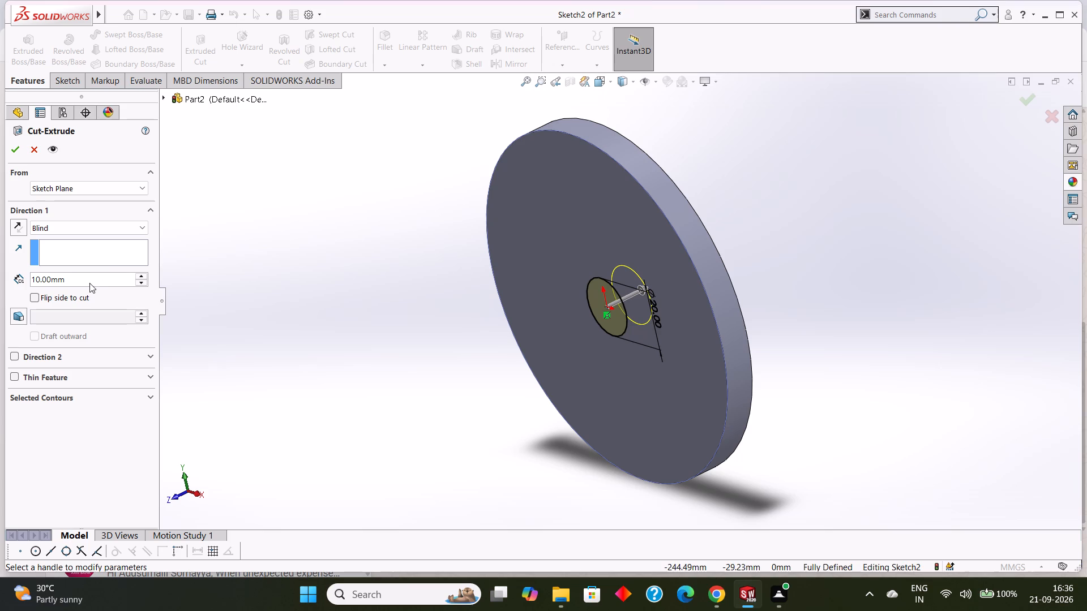
left_click(88, 278)
left_click(15, 154)
left_click(768, 245)
Start a sketch on the disc's front face and draw a circle about 37 mm in diameter centred on the origin.
middle_click_drag(804, 253, 859, 228)
left_click(713, 253)
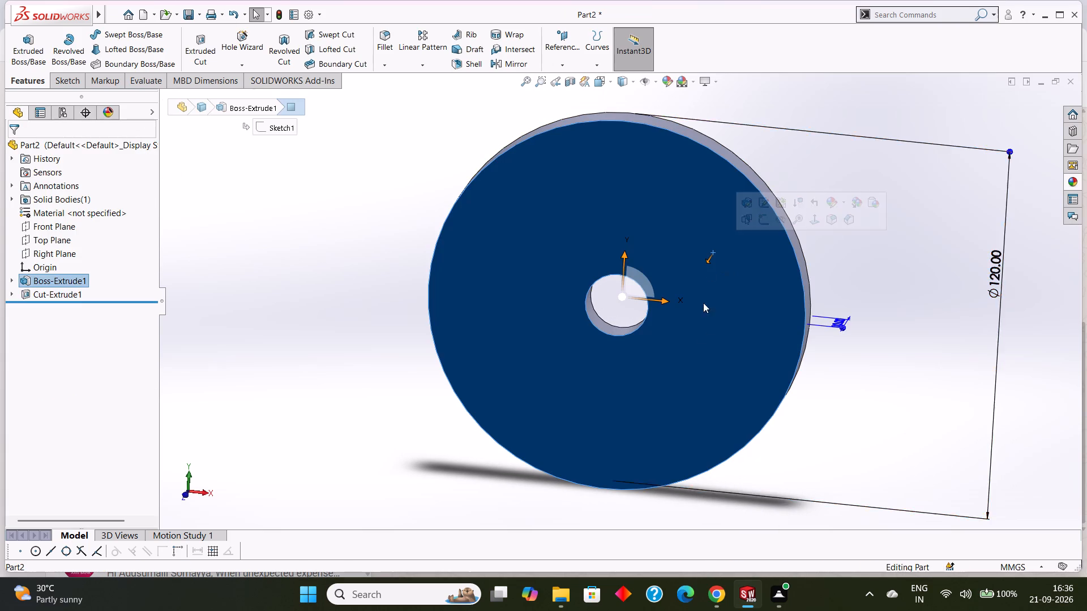
key("ctrl+8")
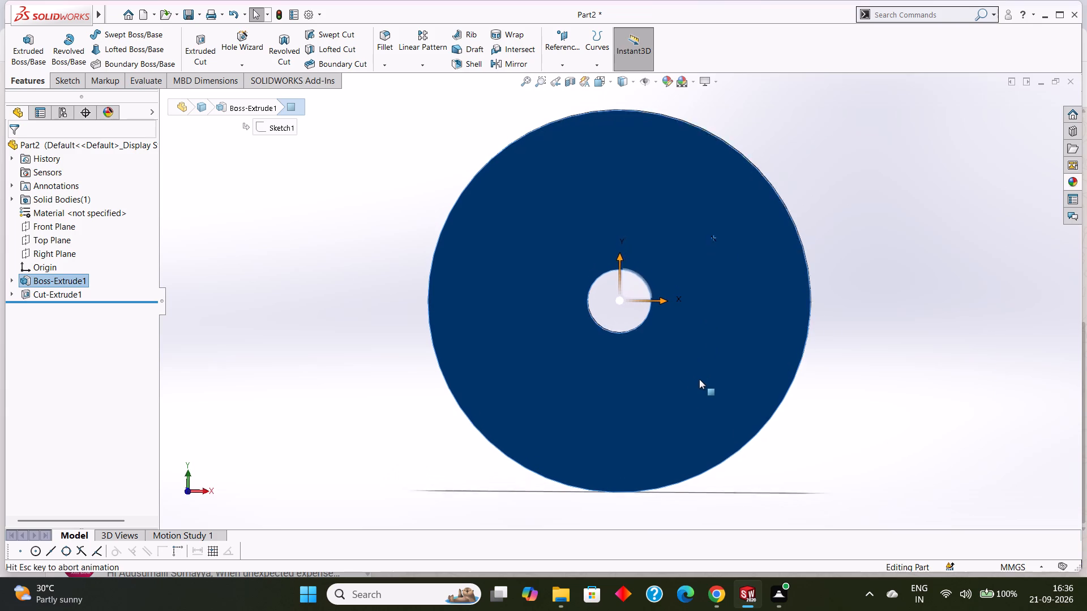
key("Escape")
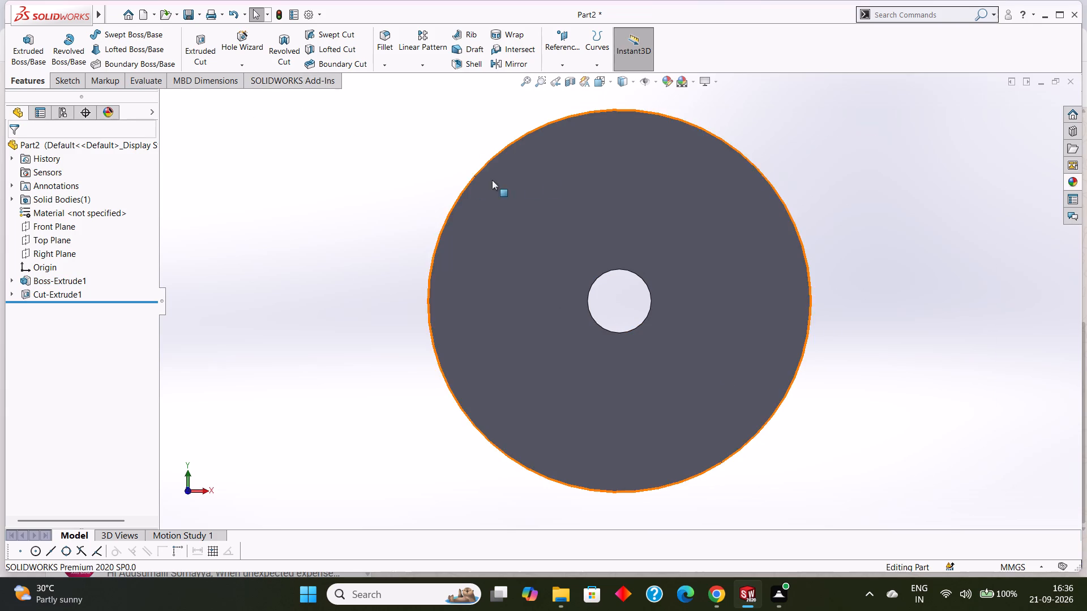
right_click(557, 173)
left_click(583, 161)
key("Escape")
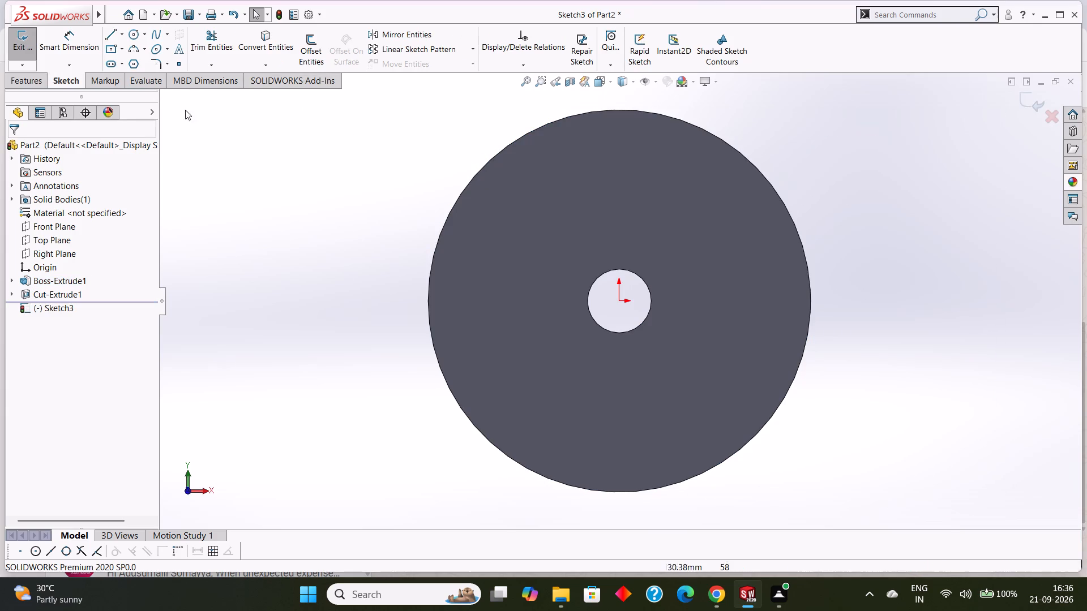
left_click(132, 29)
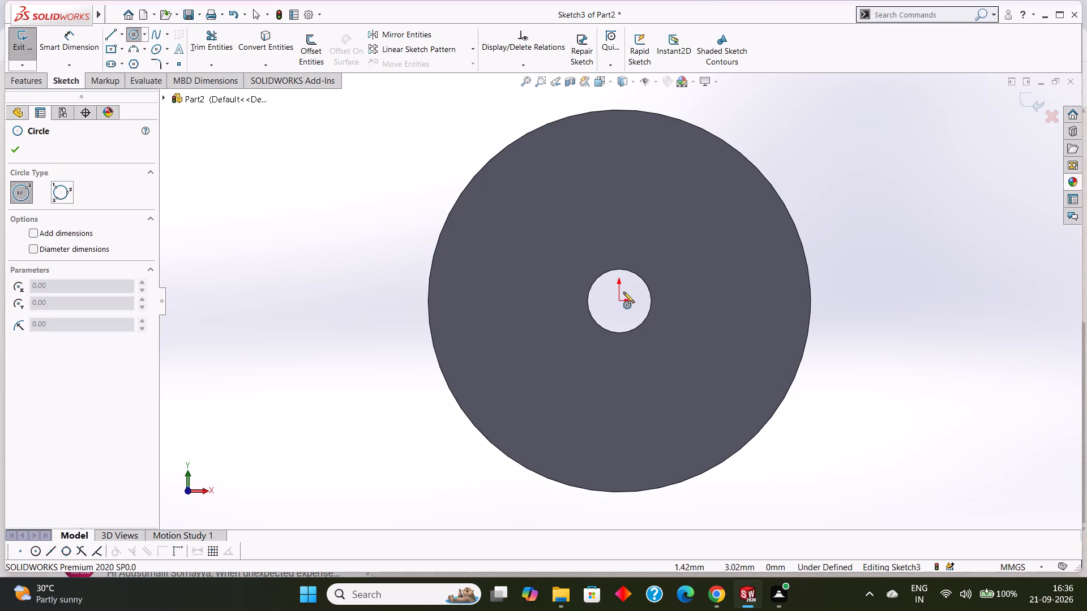
left_click(621, 299)
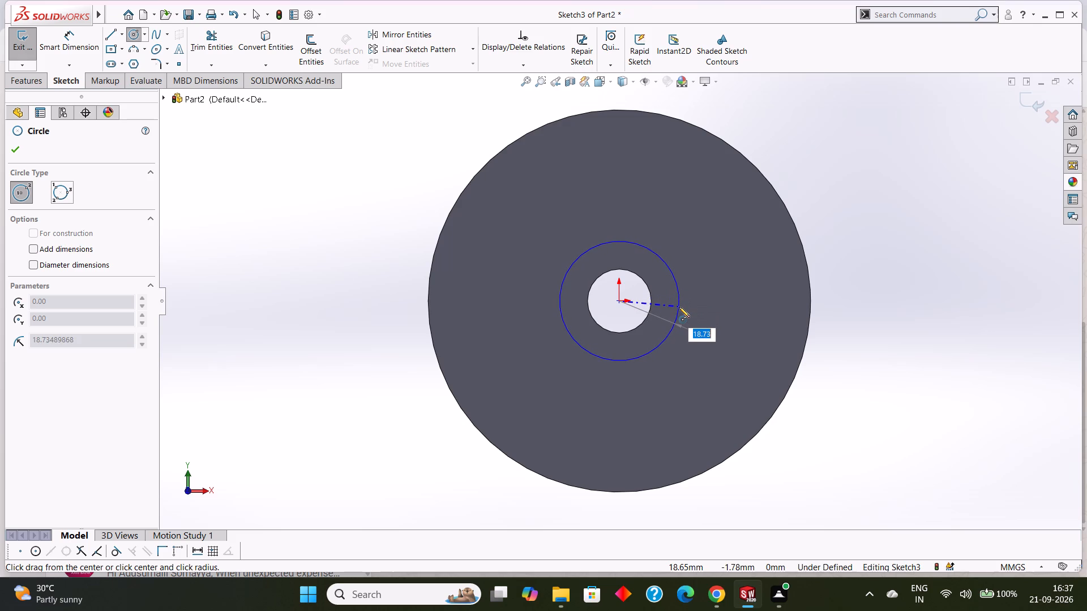
left_click(679, 307)
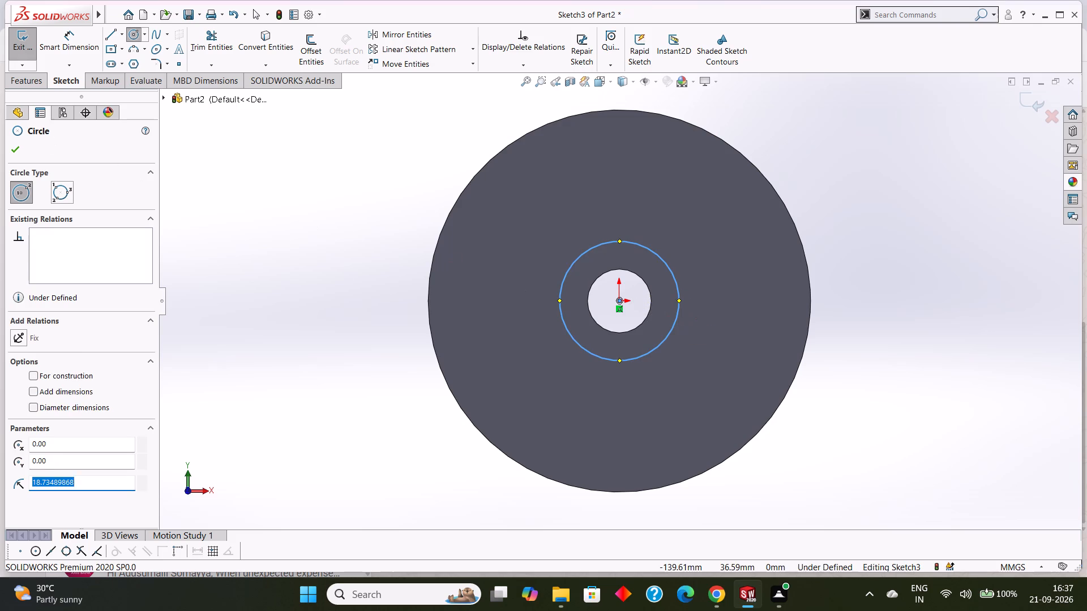
Dimension the new circle around the central hole to a diameter of 40 mm.
left_click(53, 54)
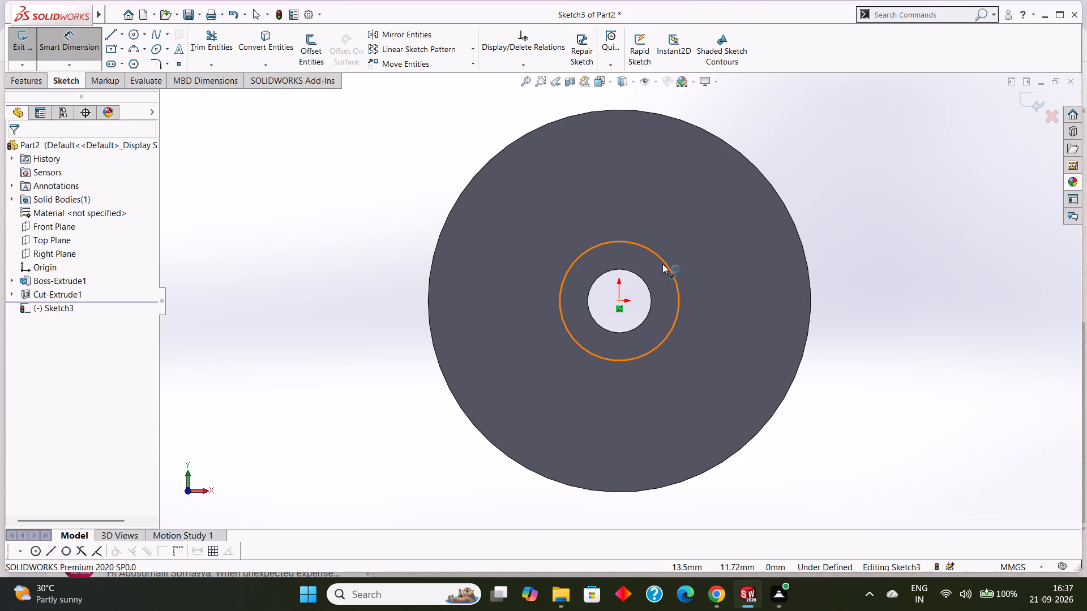
left_click(666, 264)
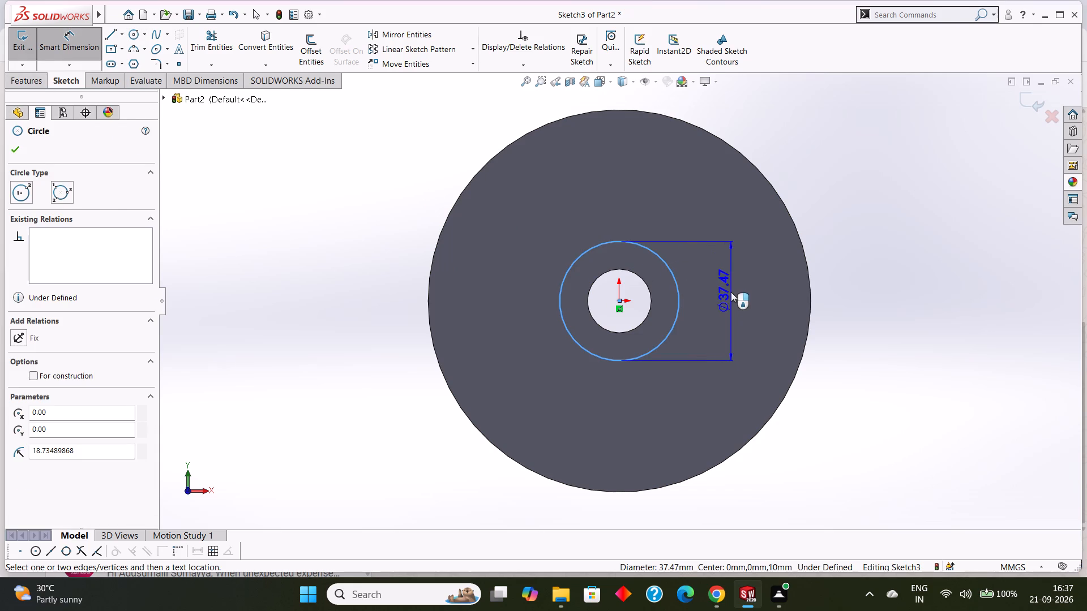
left_click(731, 292)
type("40")
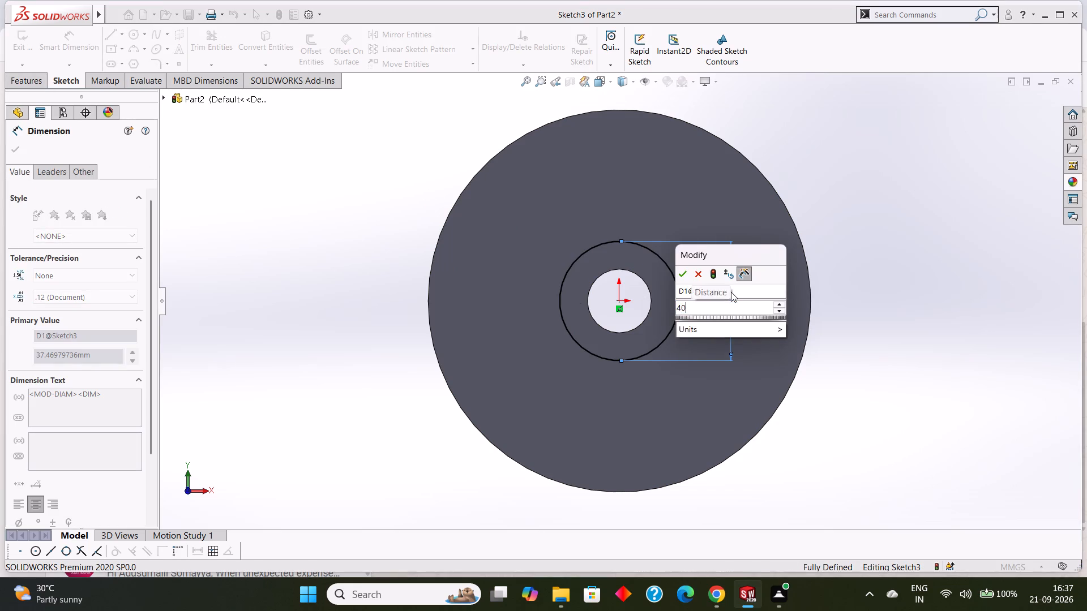
key("Return")
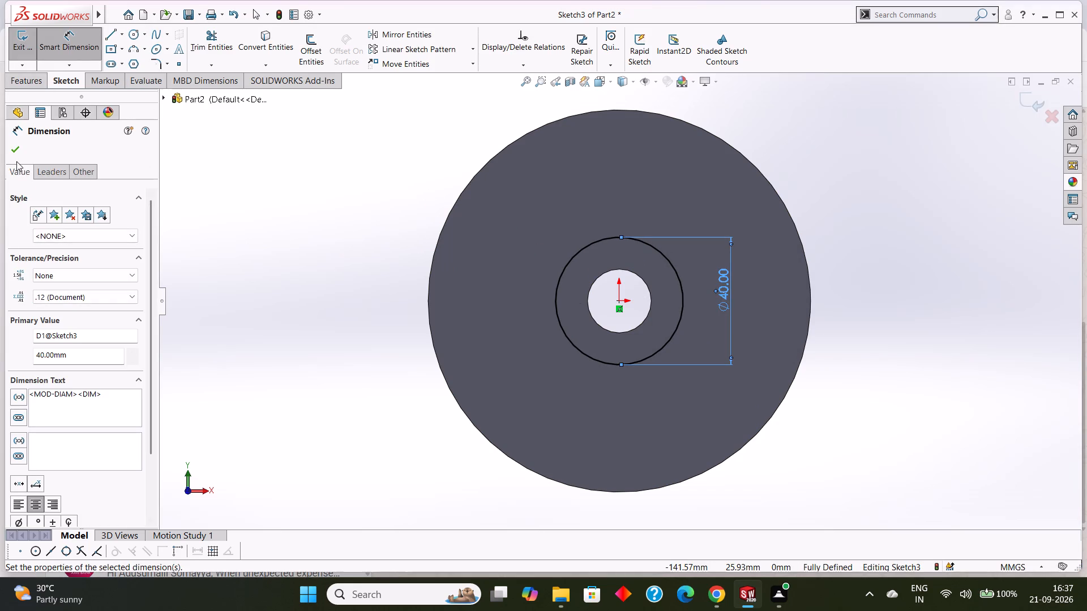
left_click(14, 152)
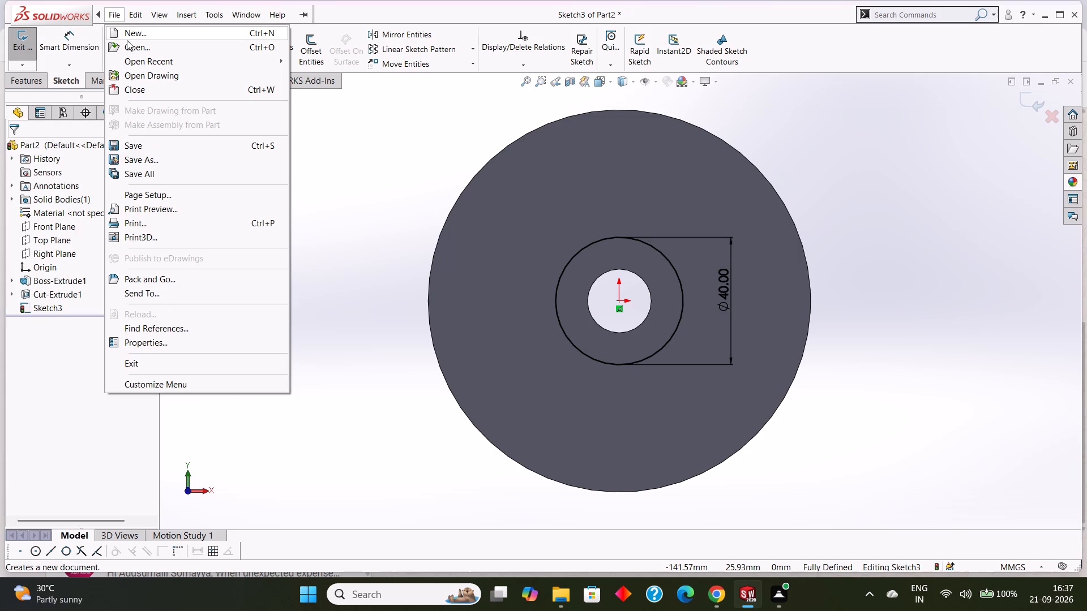
left_click(344, 110)
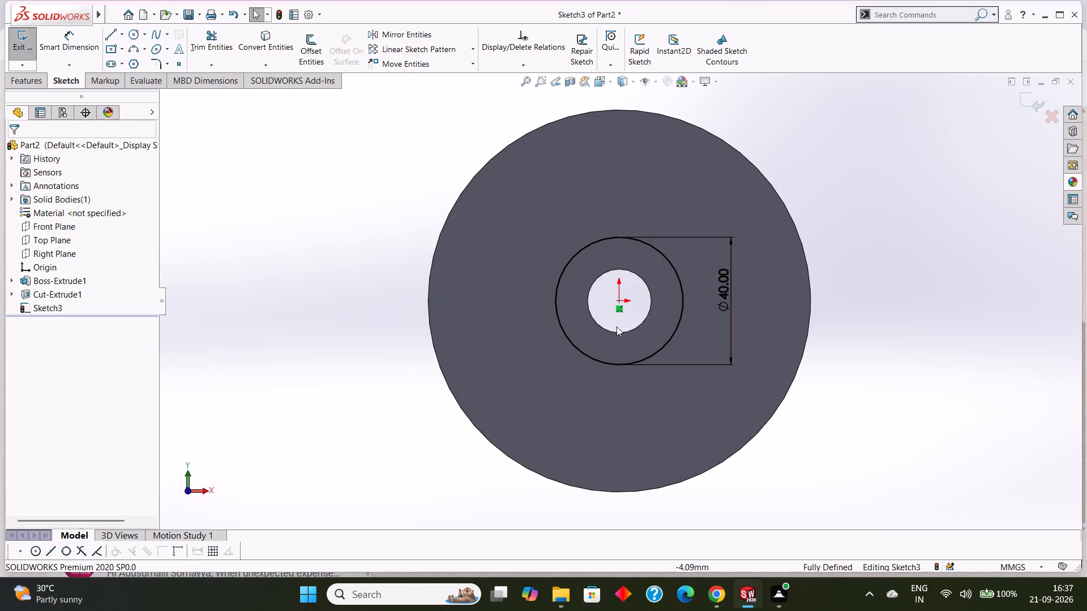
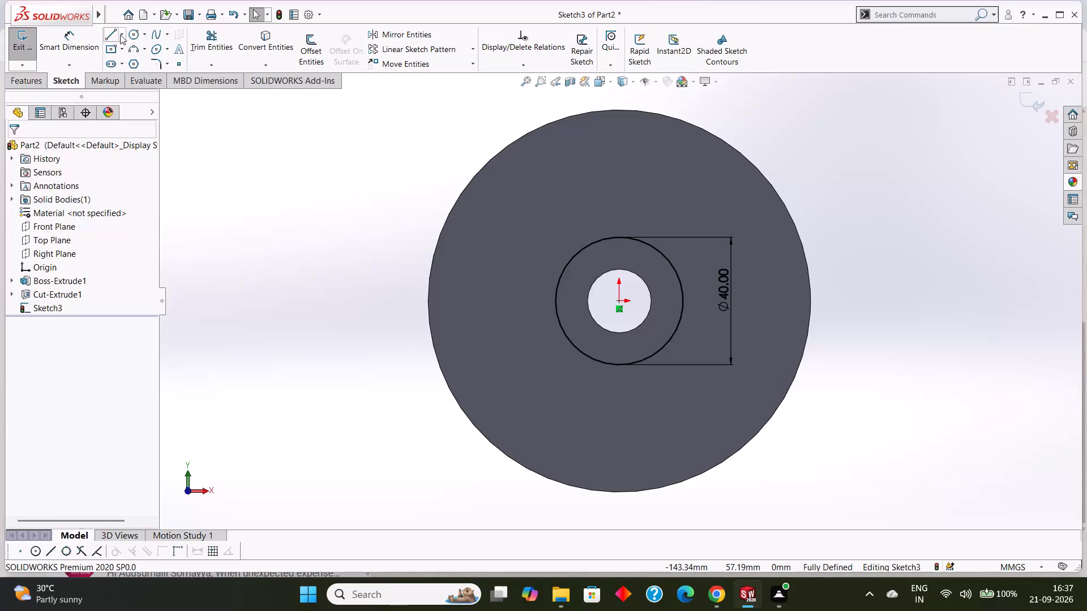
Draw a horizontal centerline from the origin to the edge of the 40 mm circle.
left_click(131, 61)
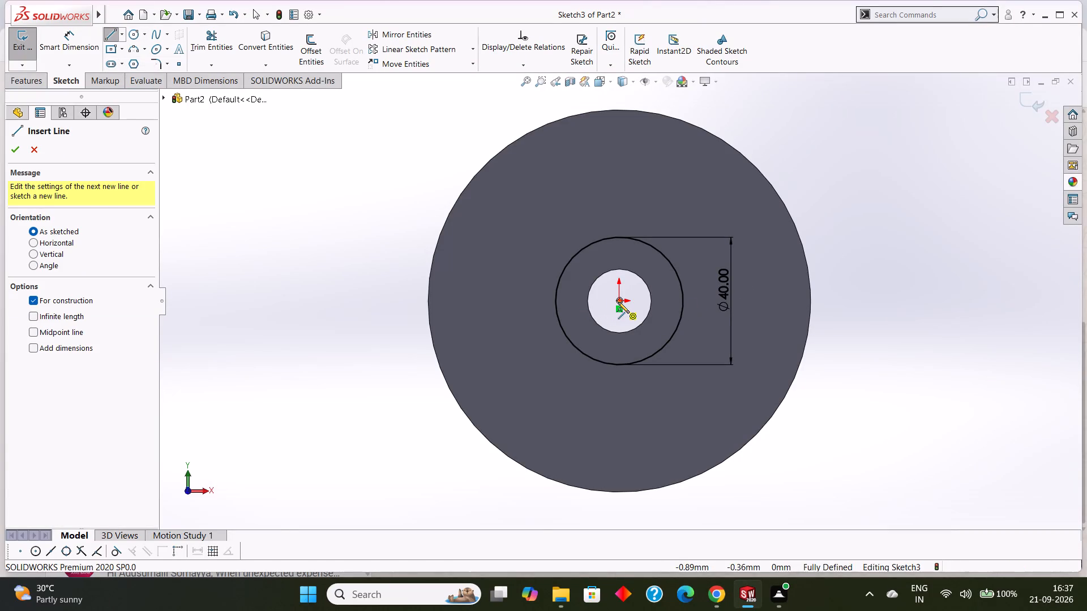
left_click(618, 302)
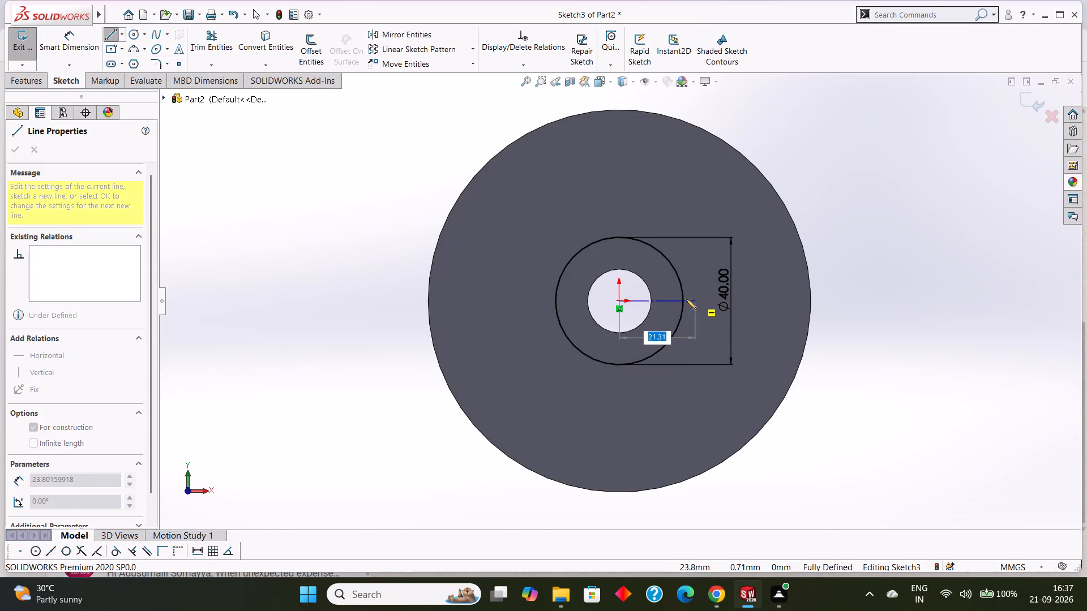
left_click(685, 299)
right_click(709, 276)
left_click(731, 283)
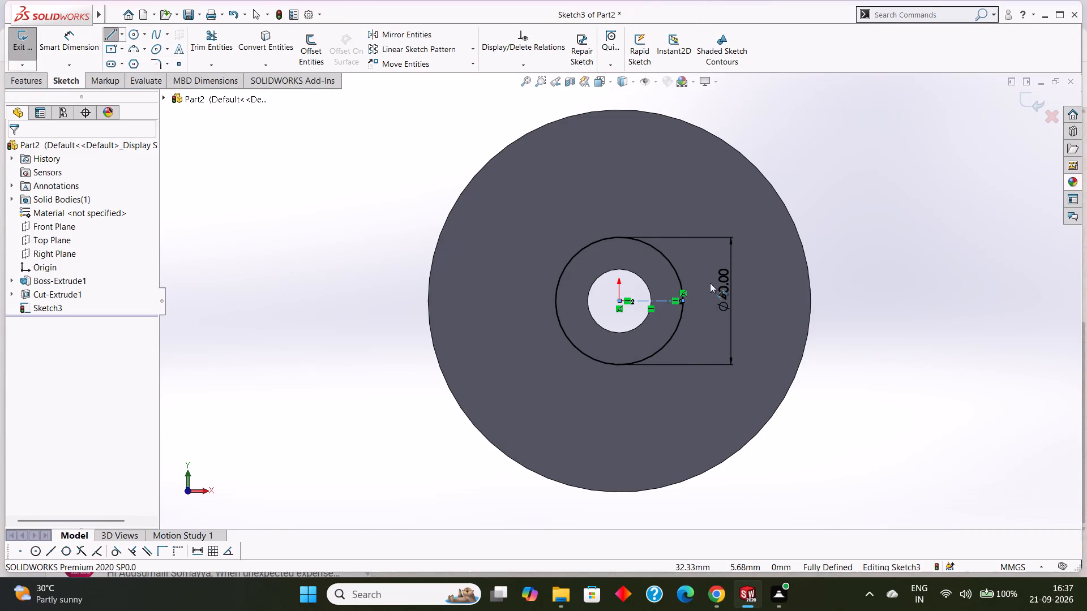
Sketch a circle about 12 mm in diameter centred on the centerline's outer endpoint.
left_click(142, 35)
left_click(152, 47)
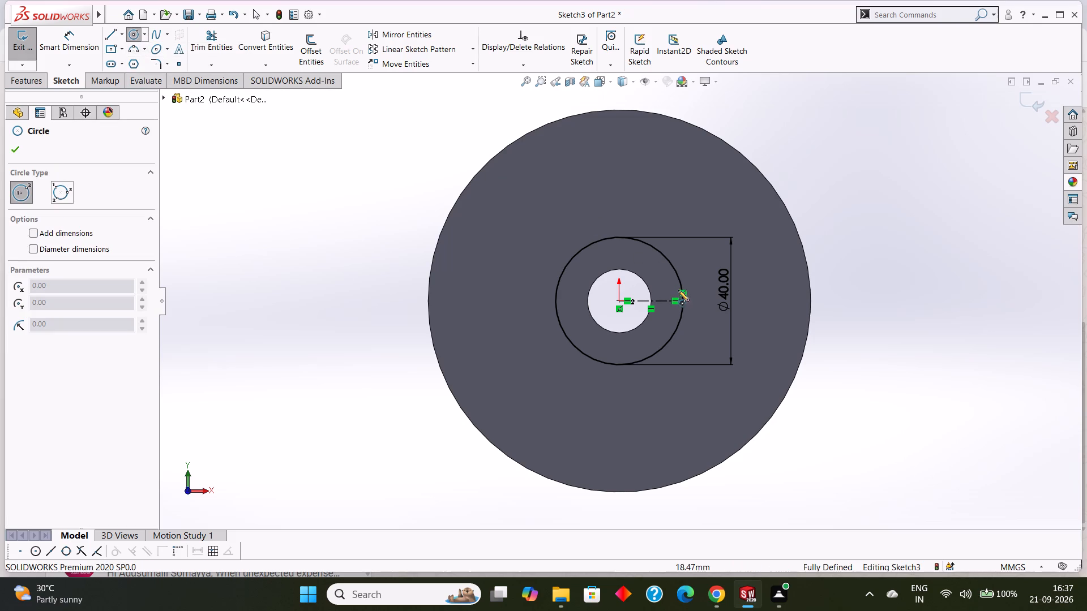
left_click(683, 300)
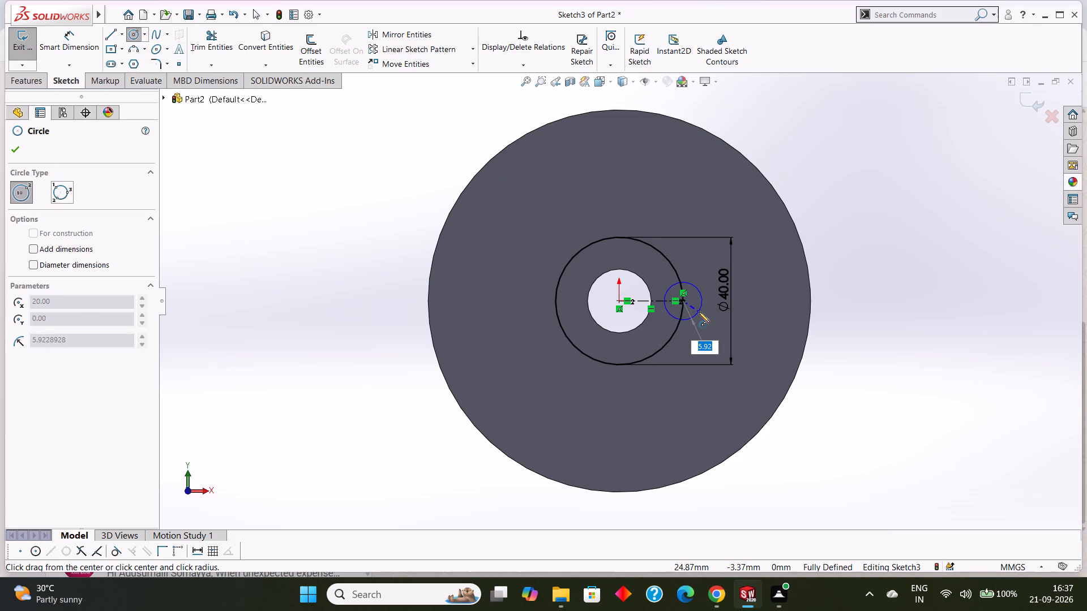
left_click(699, 312)
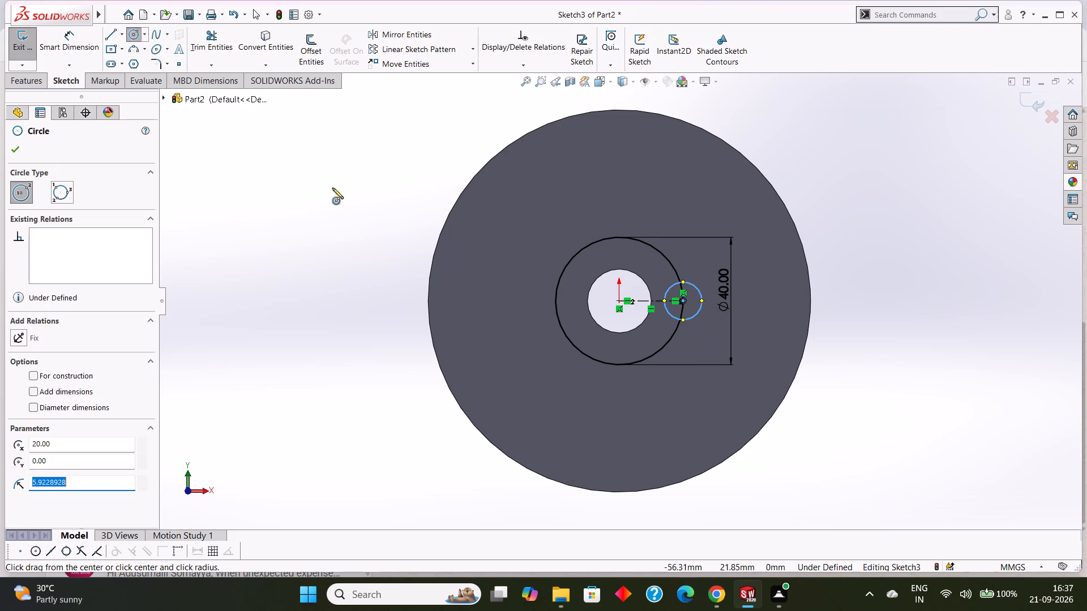
Dimension the small circle's diameter to 10 mm.
left_click(84, 48)
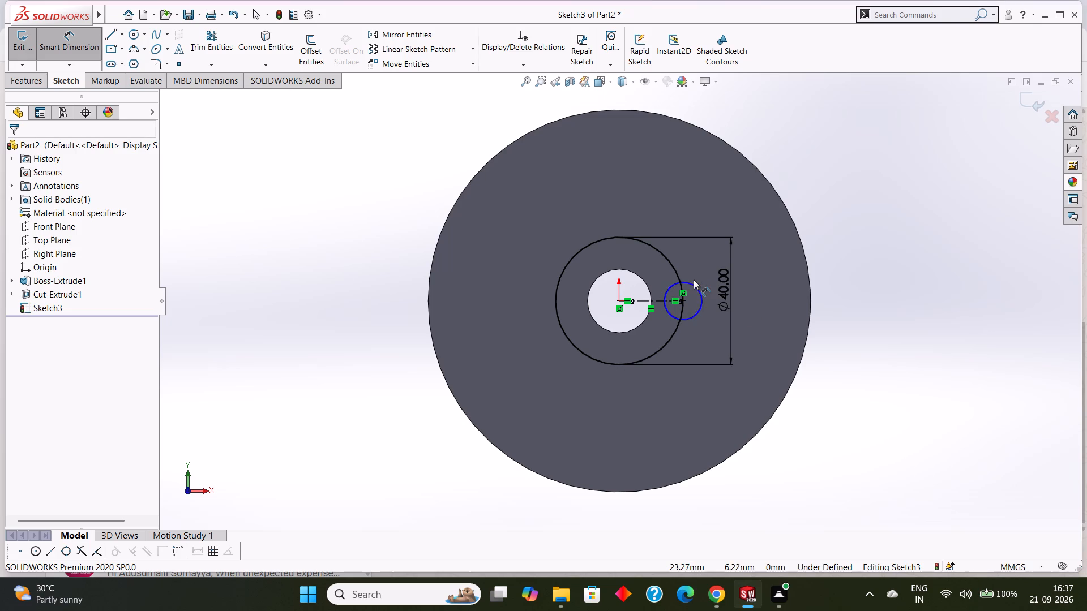
left_click(692, 282)
left_click(705, 285)
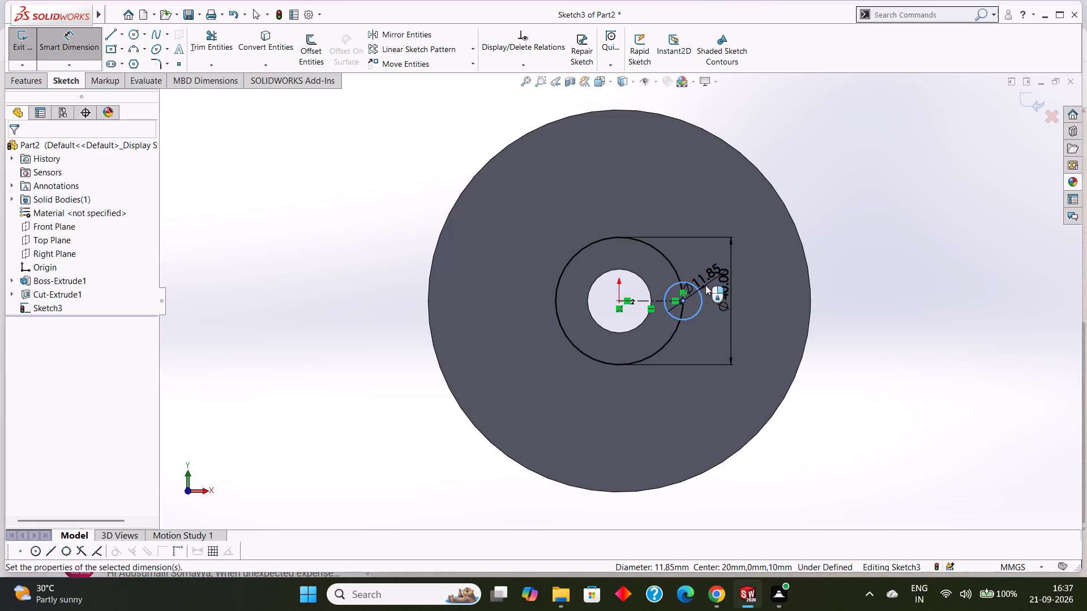
type("10")
key("Return")
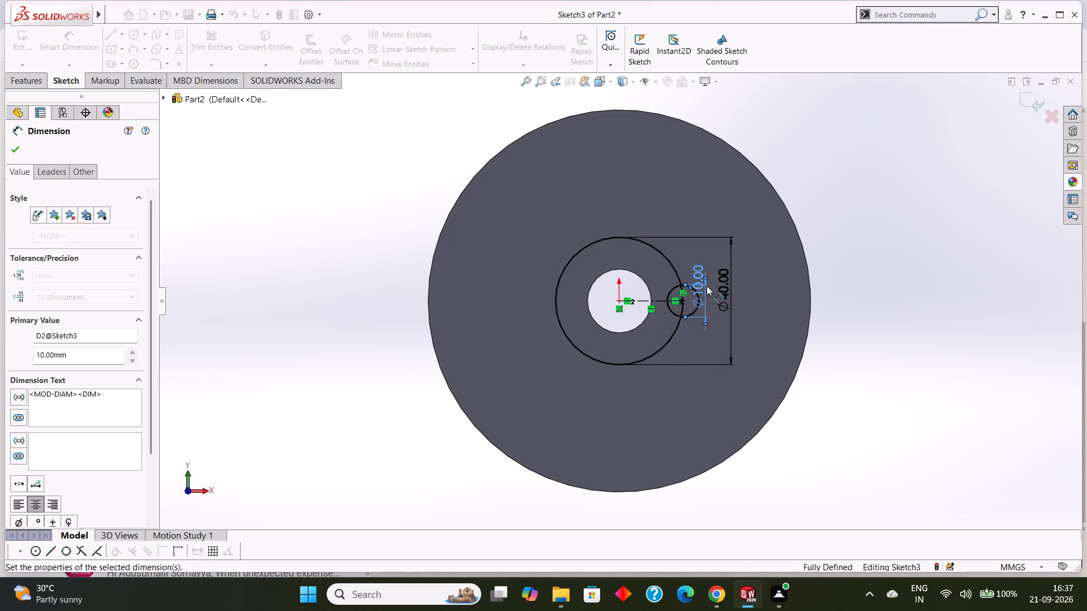
left_click(9, 149)
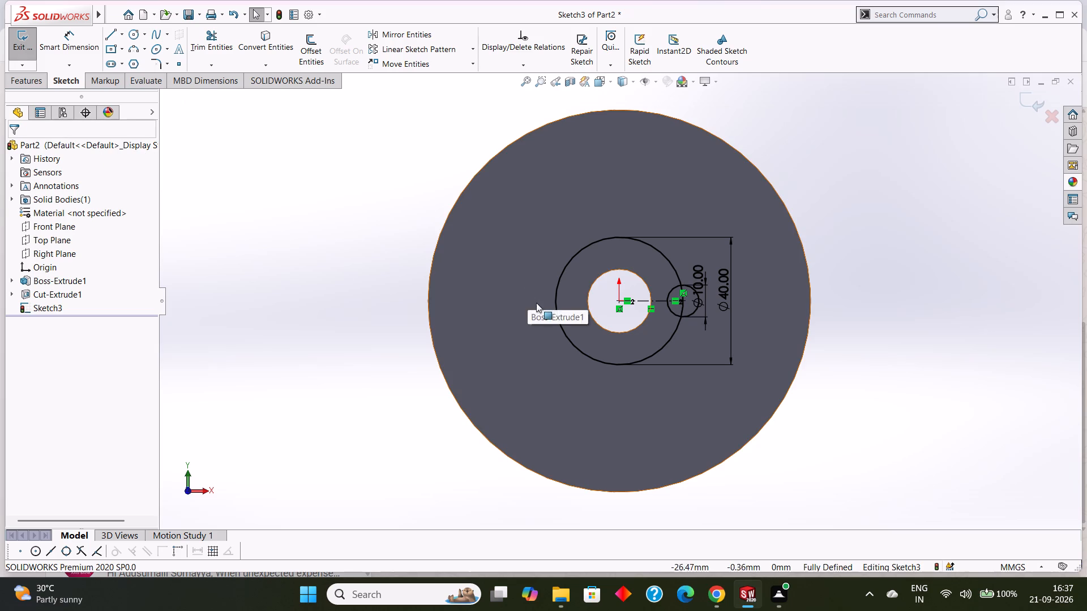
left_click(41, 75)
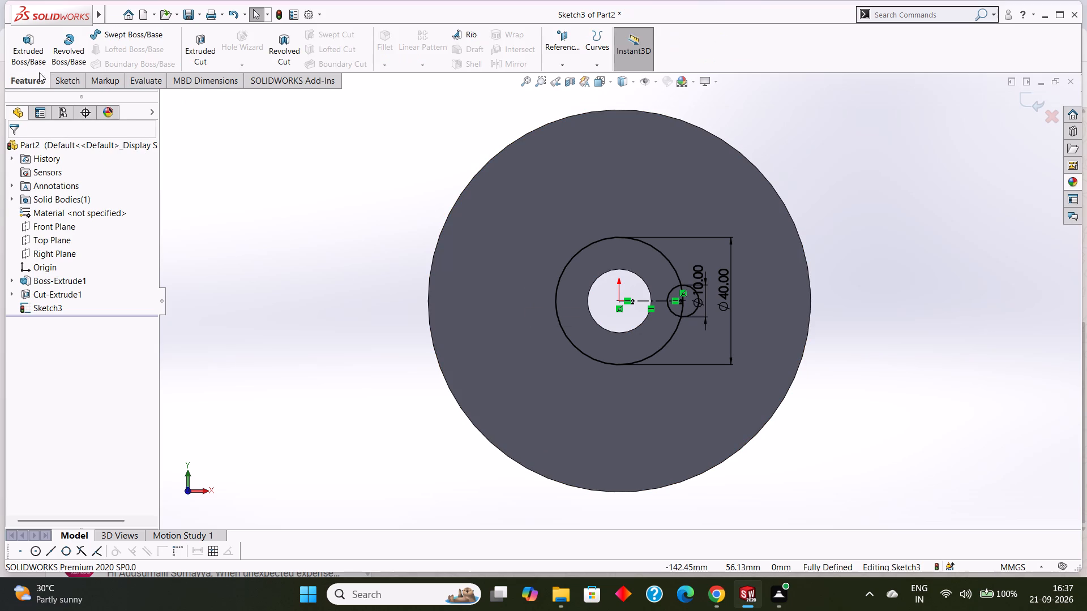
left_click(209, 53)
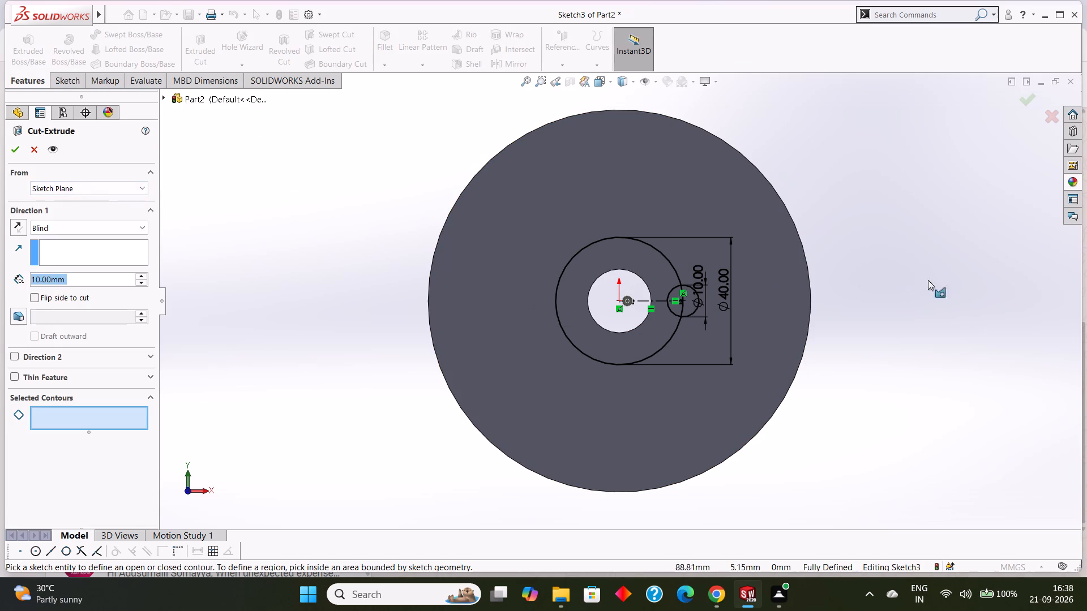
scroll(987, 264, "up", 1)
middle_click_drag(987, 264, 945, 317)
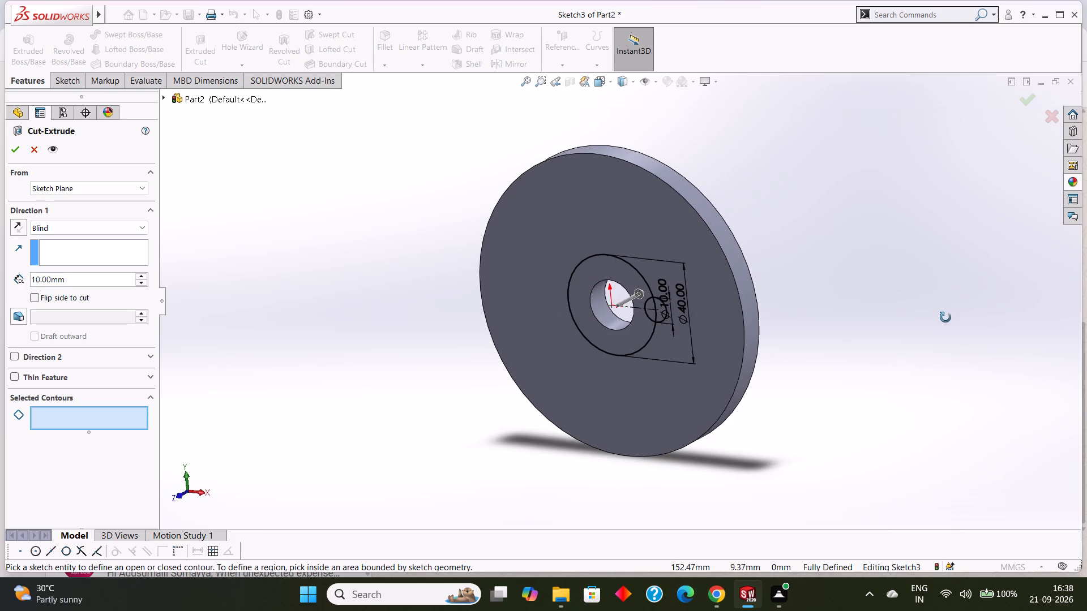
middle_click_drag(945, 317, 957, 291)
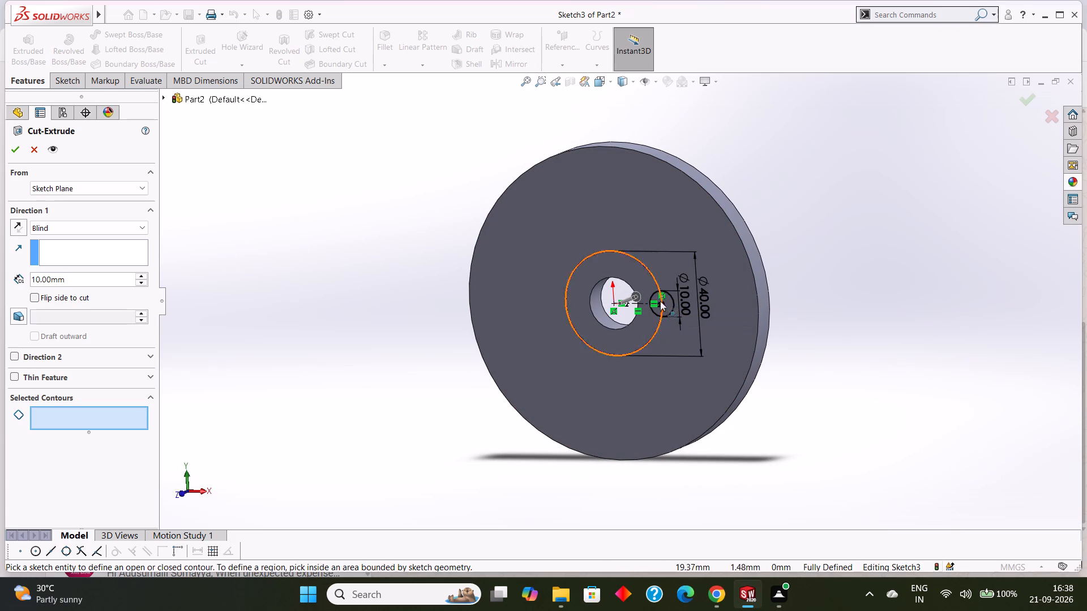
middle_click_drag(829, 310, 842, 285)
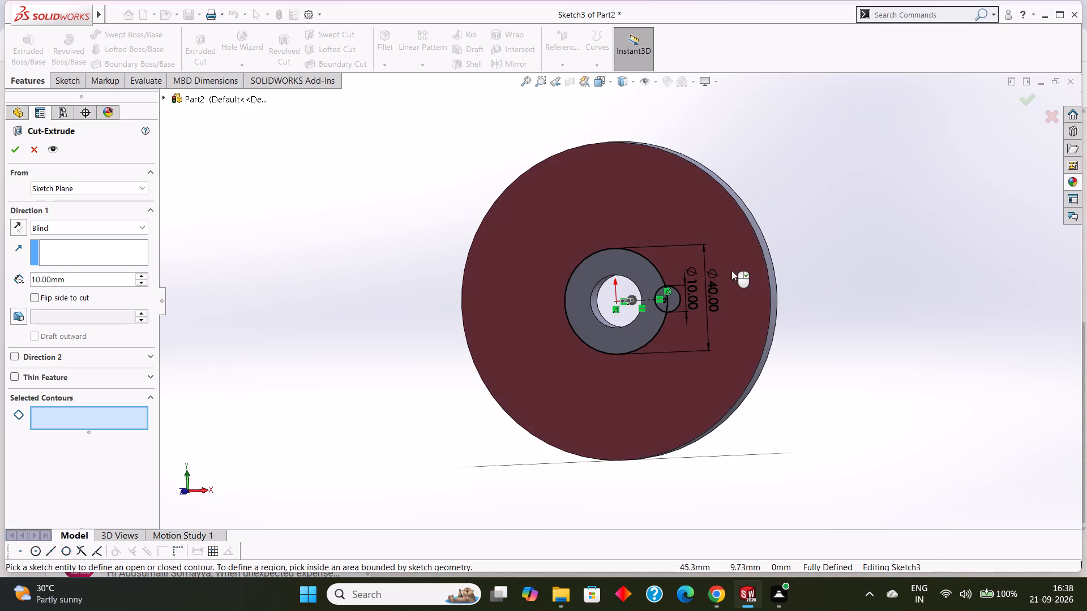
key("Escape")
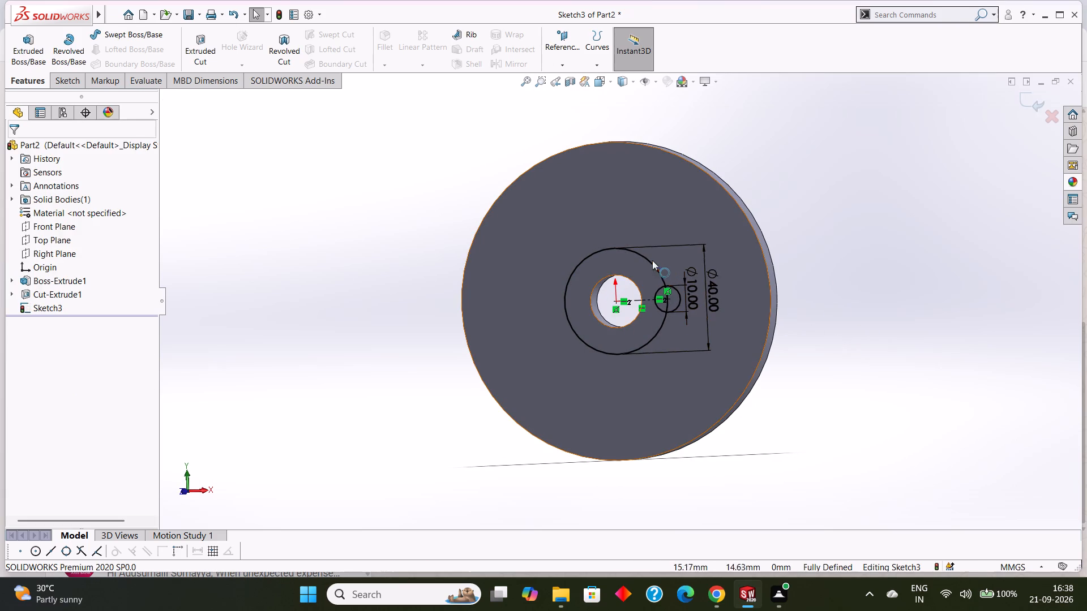
Convert the 40 mm circle to construction geometry.
right_click(649, 260)
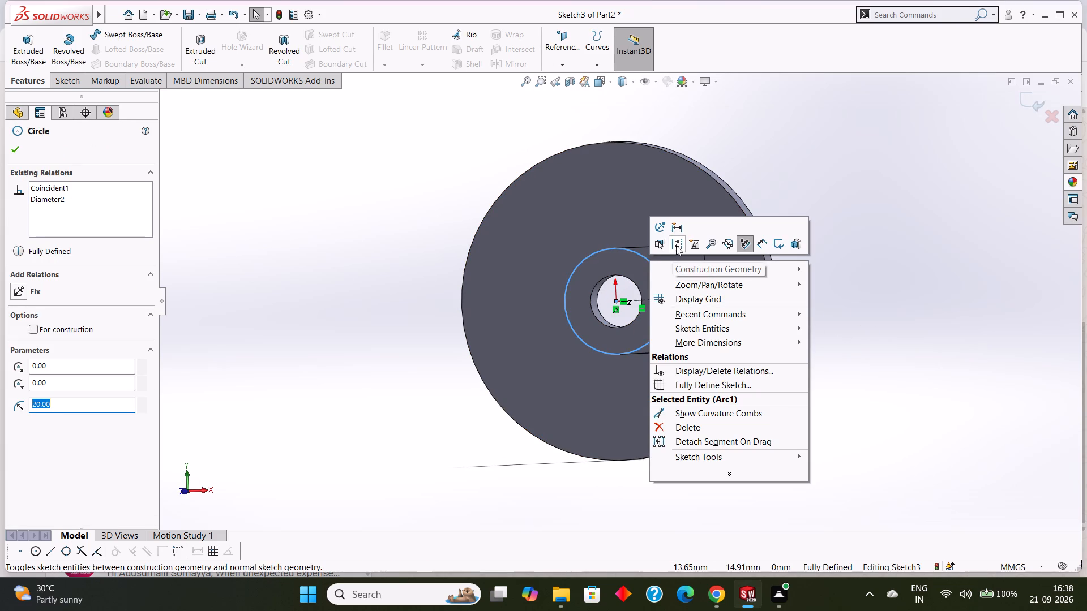
left_click(676, 246)
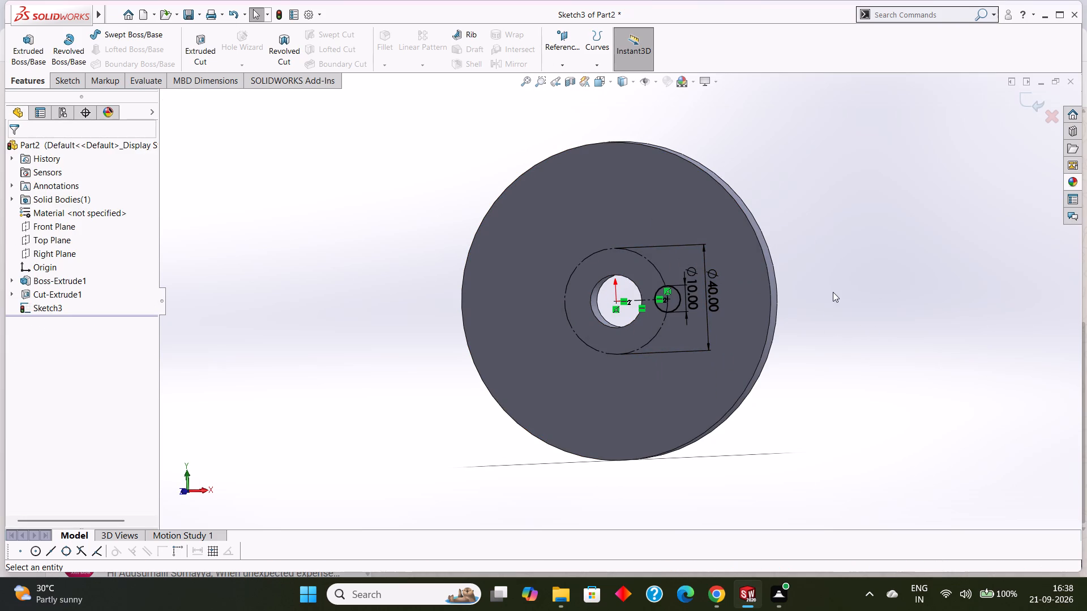
key("Escape")
Cut the 10 mm circle through the disc with a blind extruded cut 10 mm deep.
left_click(72, 77)
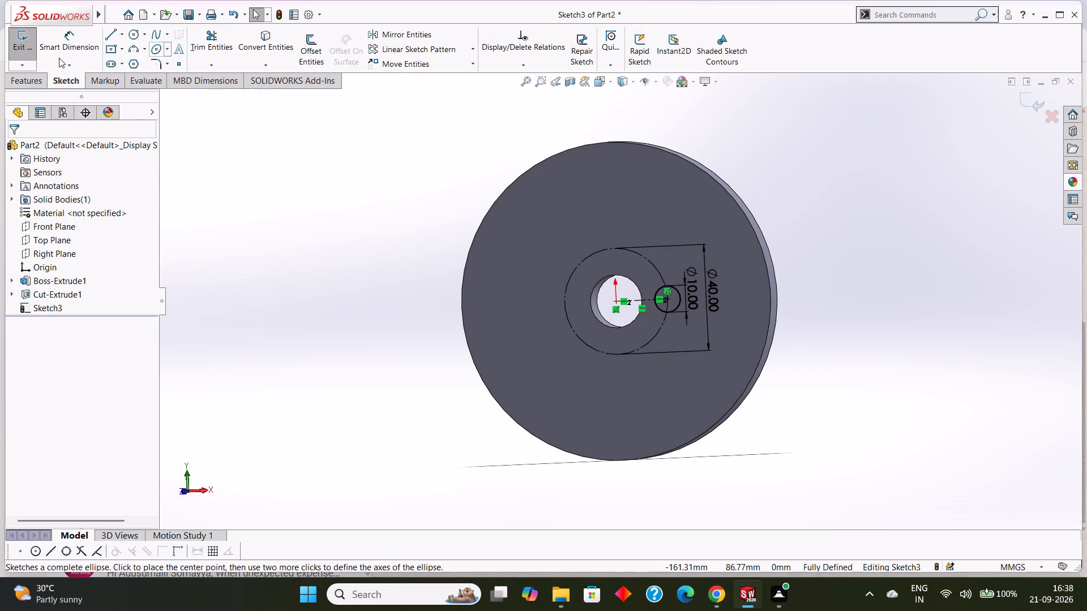
left_click(19, 78)
left_click(203, 46)
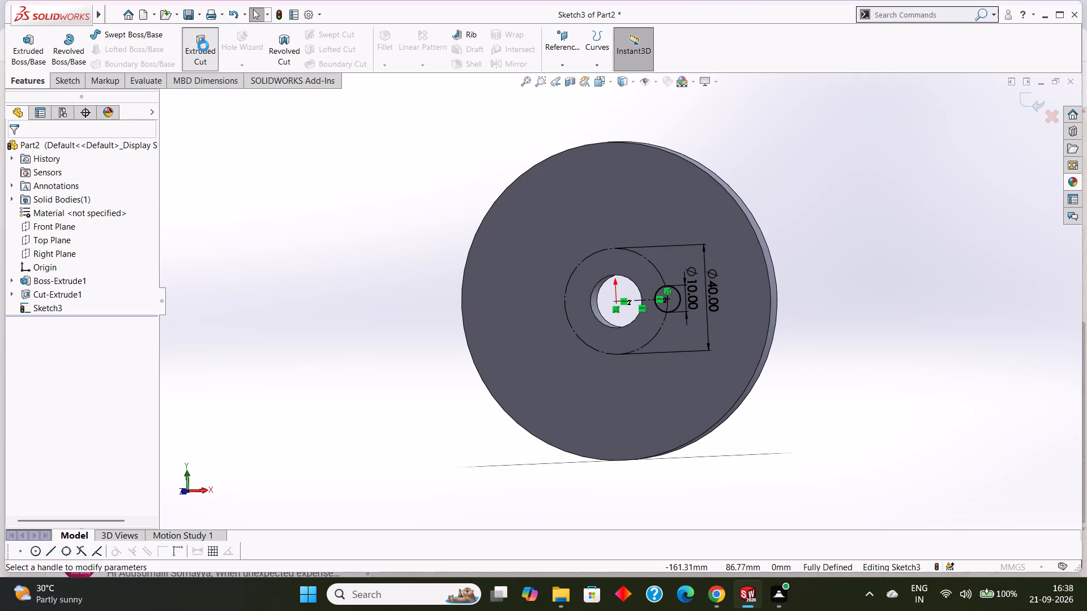
middle_click_drag(783, 199, 746, 246)
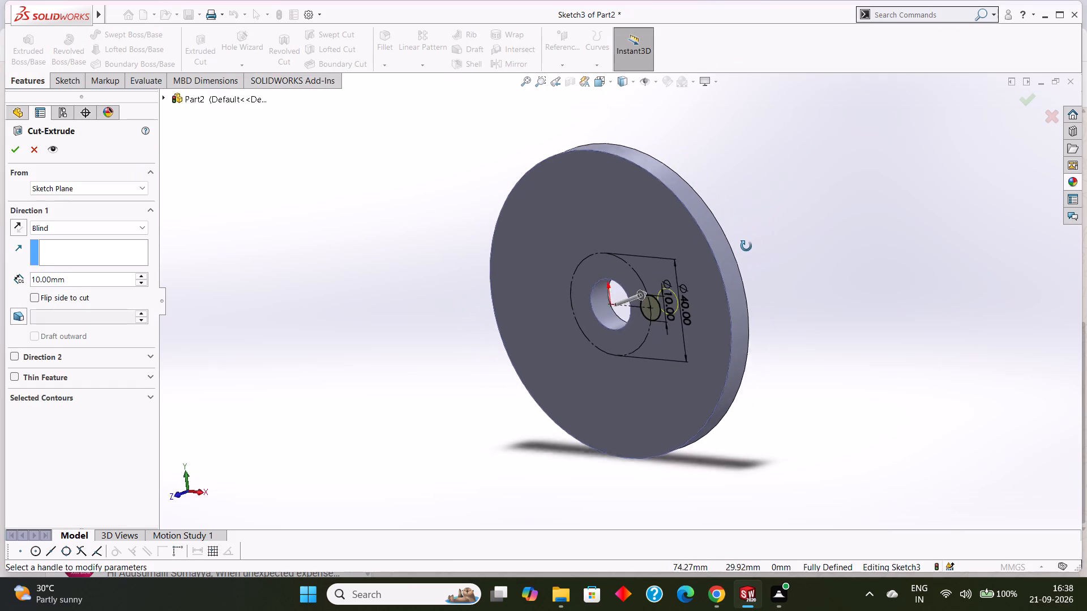
middle_click_drag(746, 246, 759, 246)
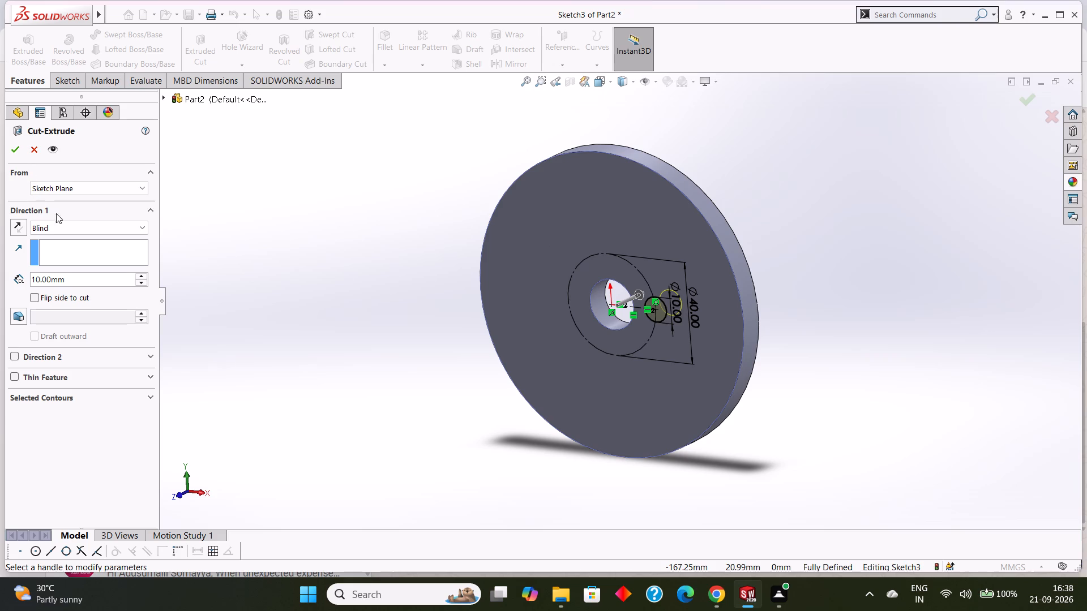
left_click(11, 152)
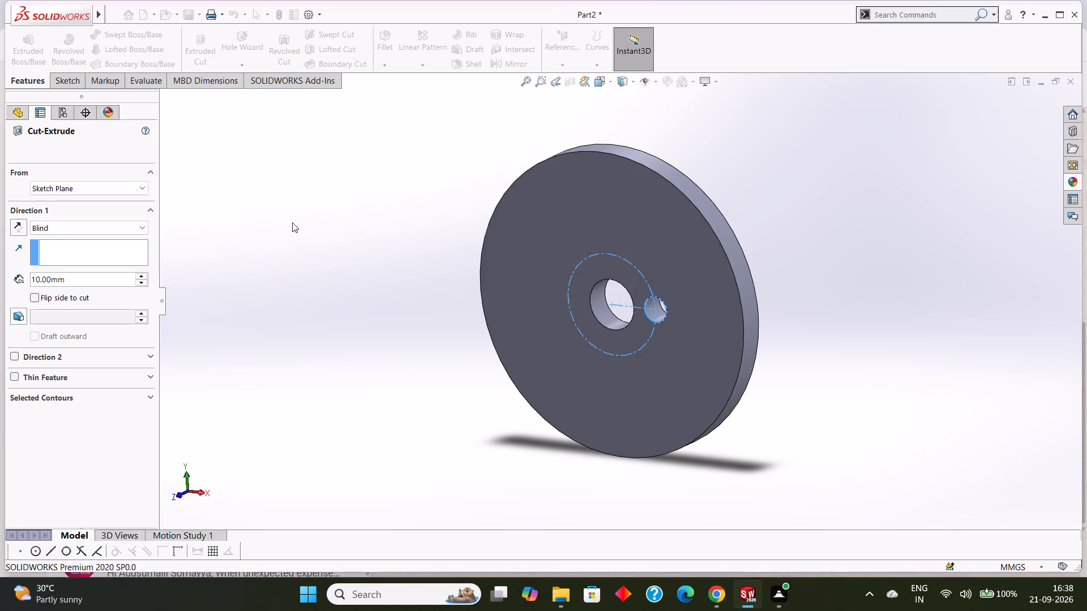
left_click(750, 223)
Create a circular pattern of the 10 mm hole around the central hole's face with 6 equally spaced instances over 360 degrees.
middle_click_drag(795, 237, 830, 199)
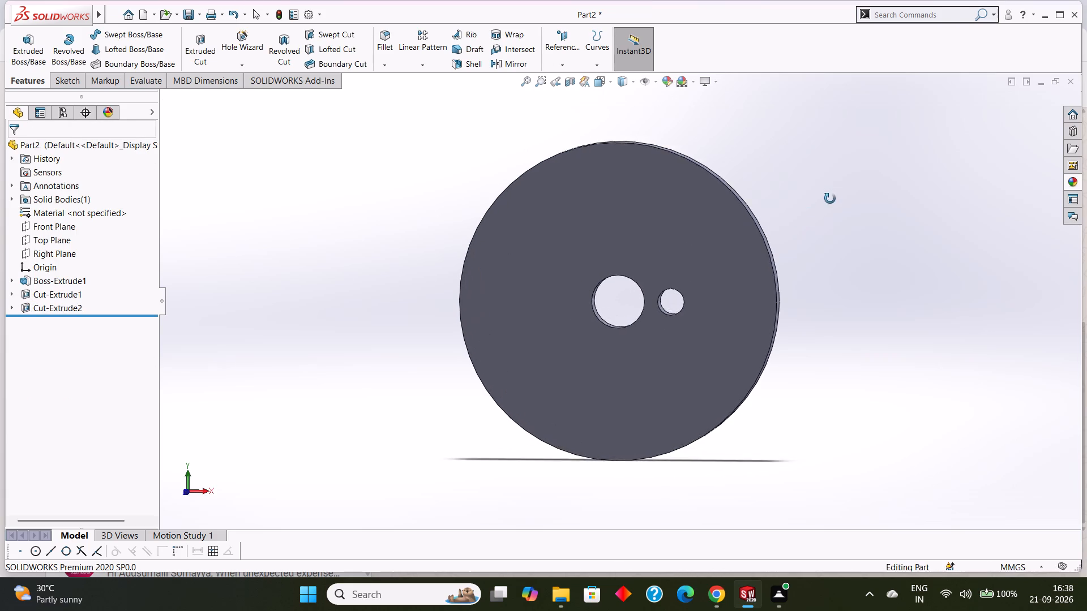
middle_click_drag(830, 199, 833, 222)
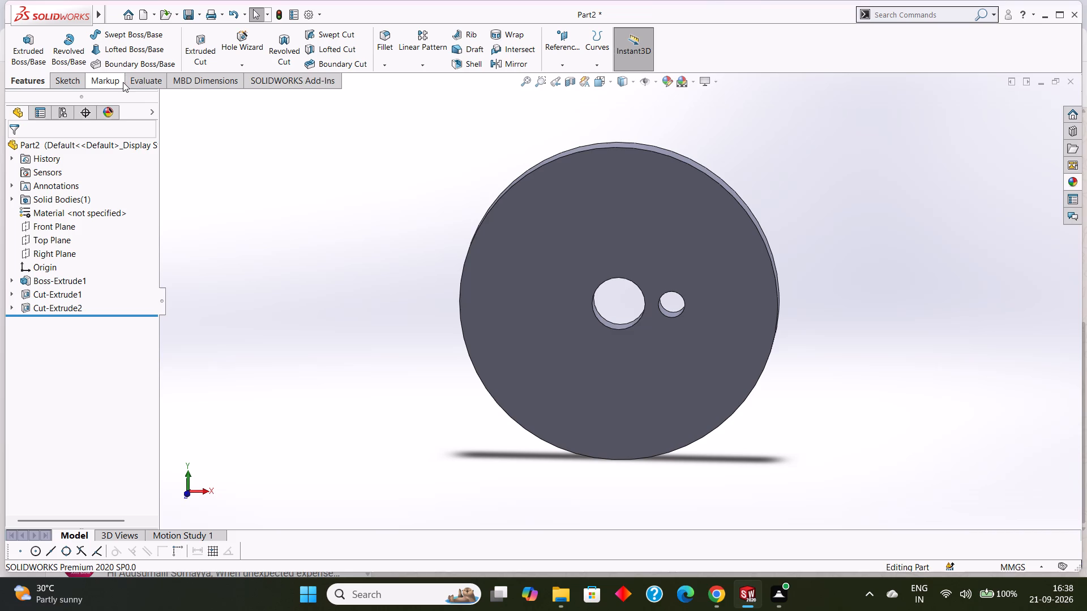
left_click(420, 70)
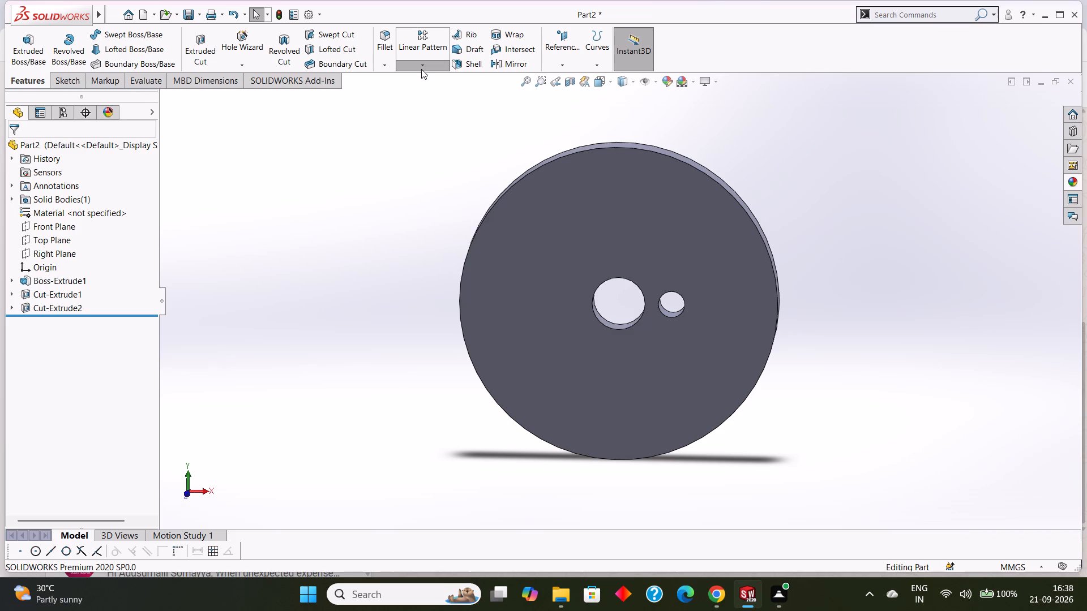
left_click(431, 89)
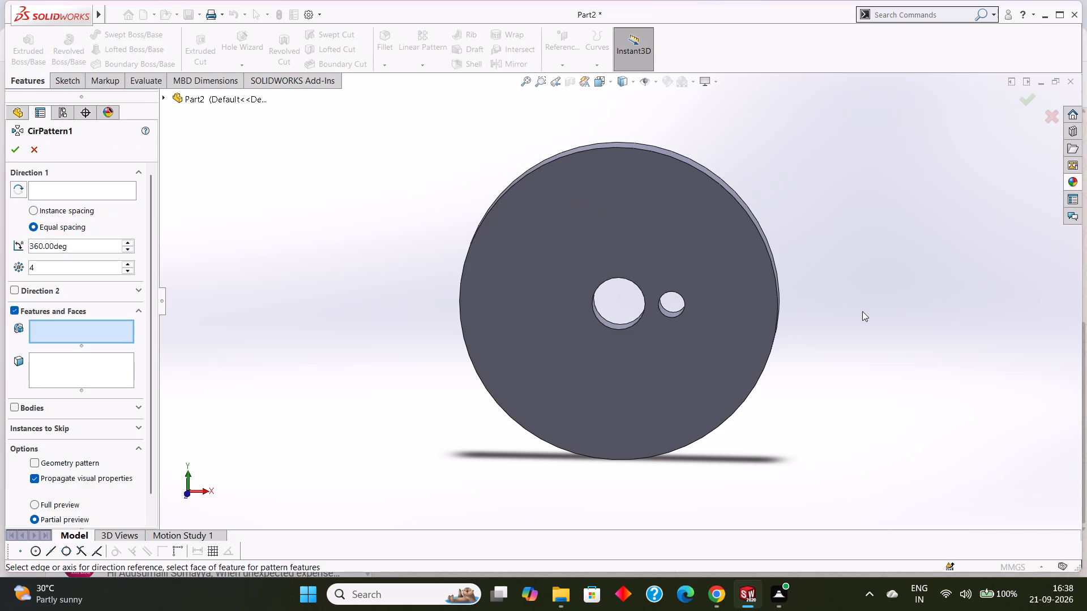
middle_click_drag(865, 312, 875, 254)
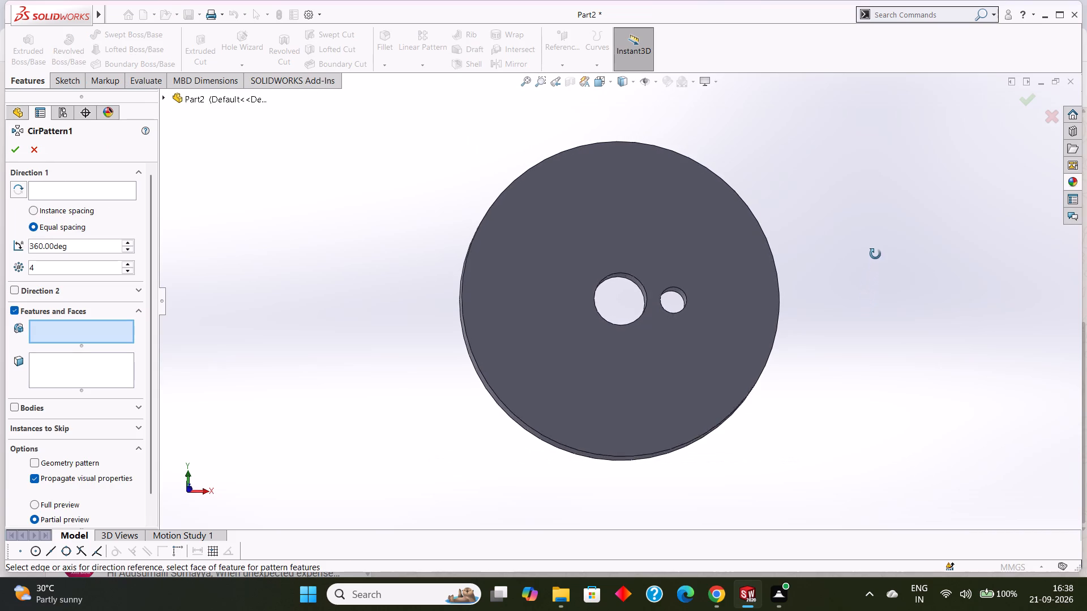
middle_click_drag(875, 254, 874, 241)
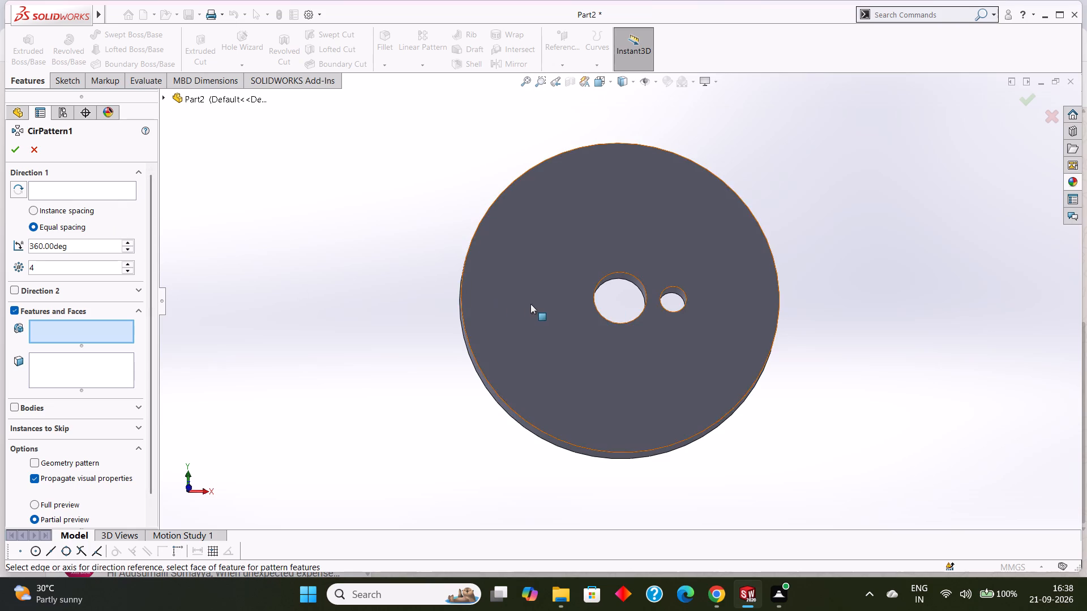
scroll(666, 301, "down", 4)
left_click(664, 278)
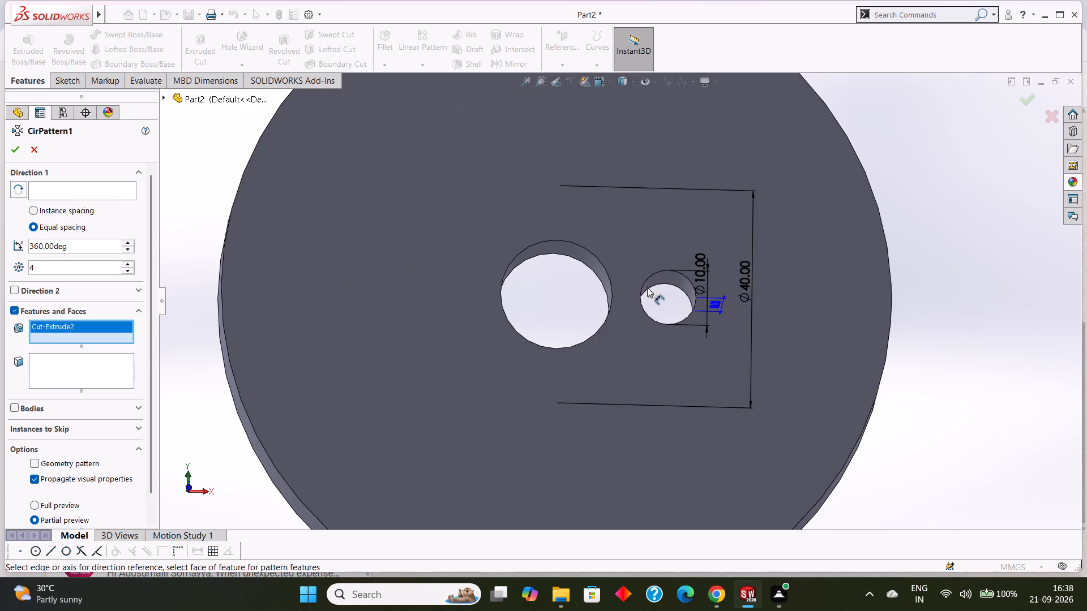
left_click(663, 276)
left_click(663, 269)
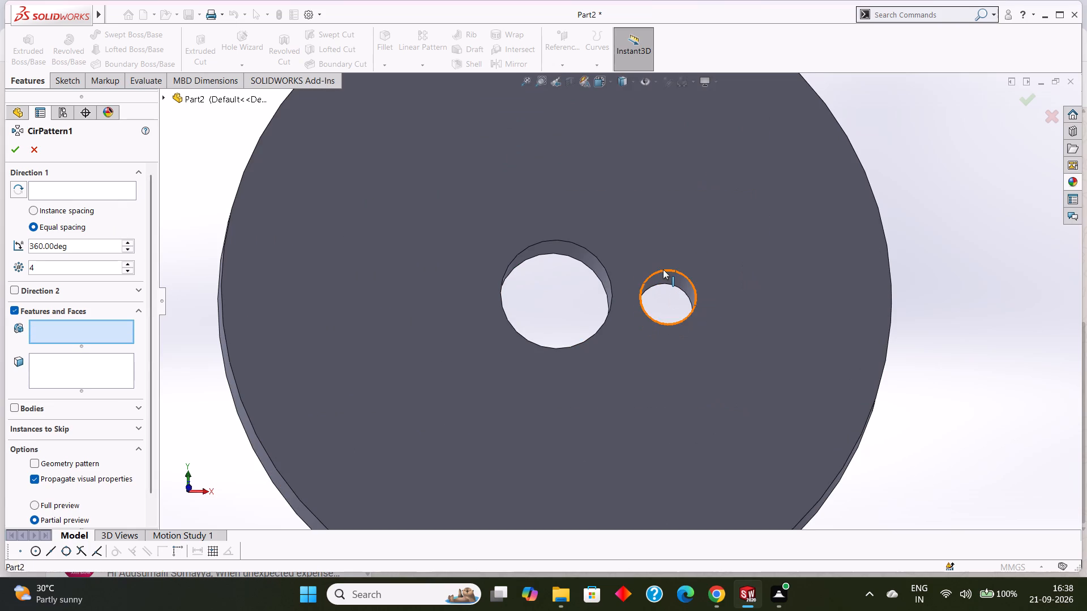
left_click(97, 326)
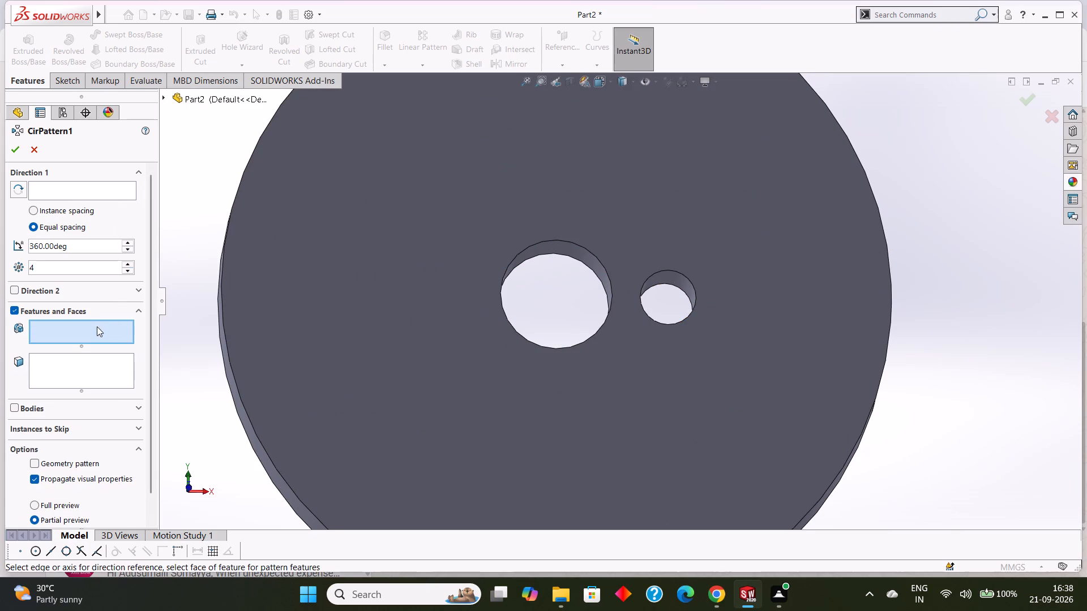
left_click(657, 271)
left_click(660, 278)
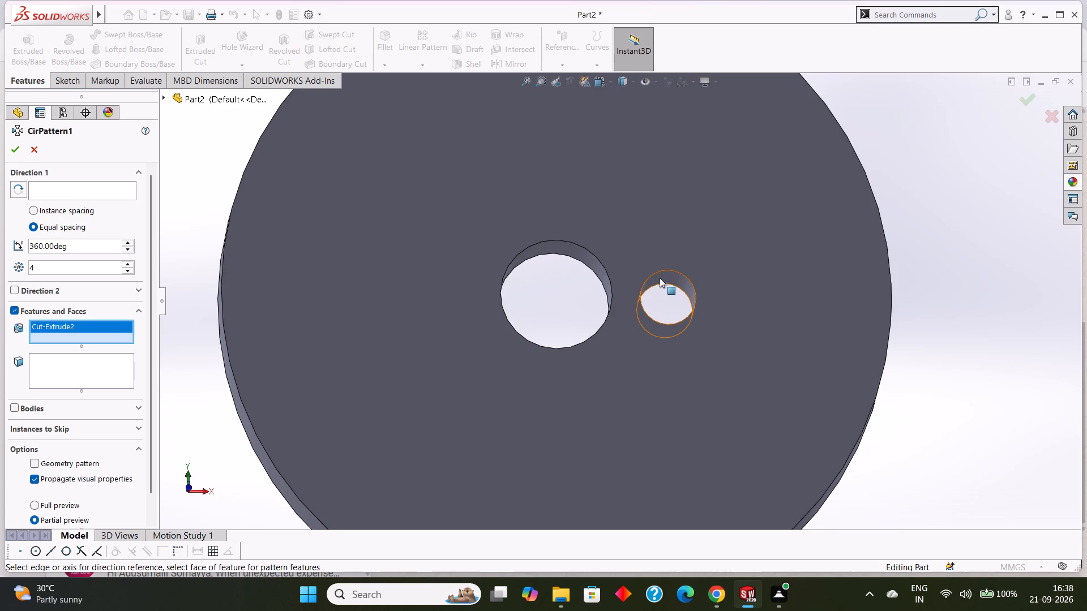
left_click(70, 189)
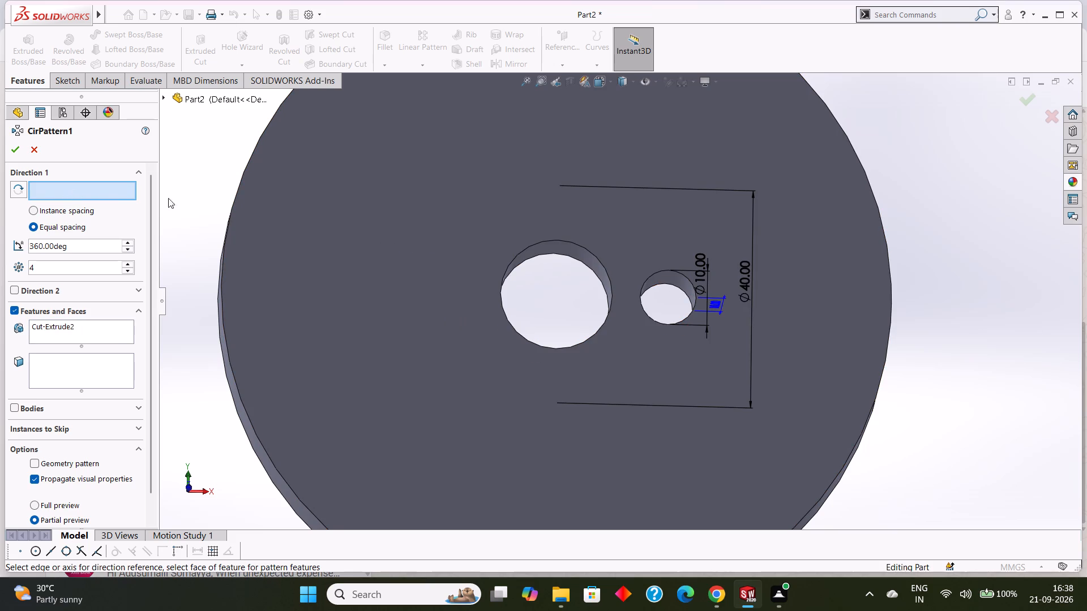
left_click(564, 244)
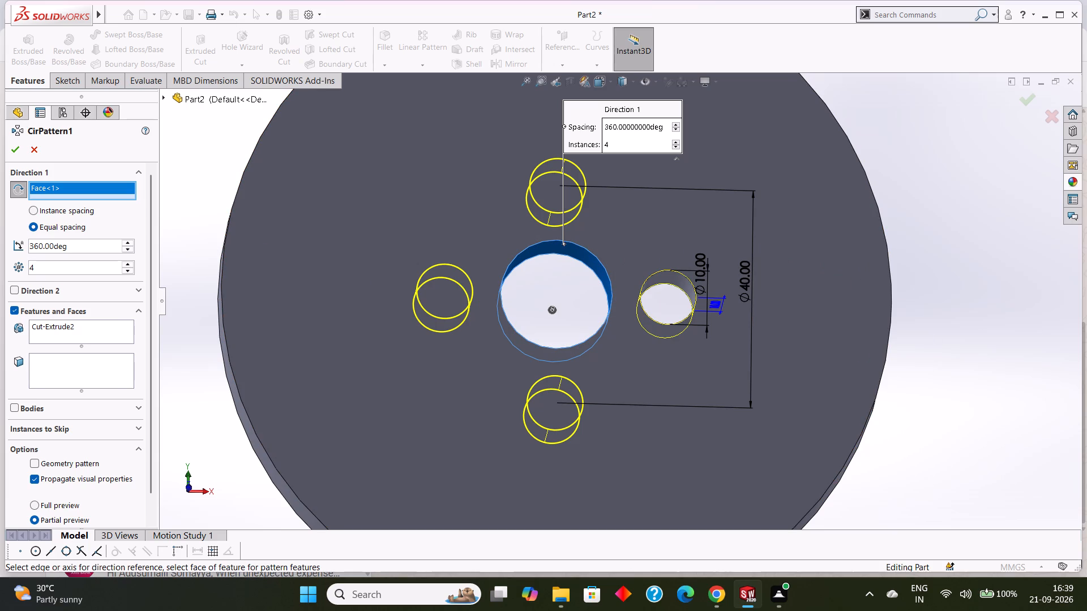
left_click_drag(57, 268, 29, 268)
key("6")
key("Return")
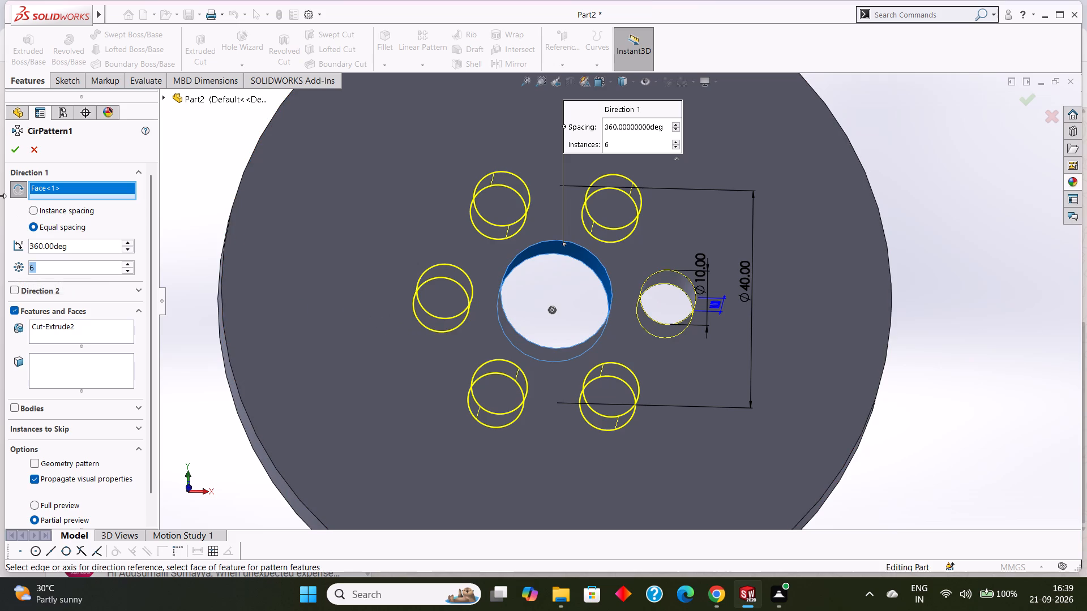
left_click(14, 152)
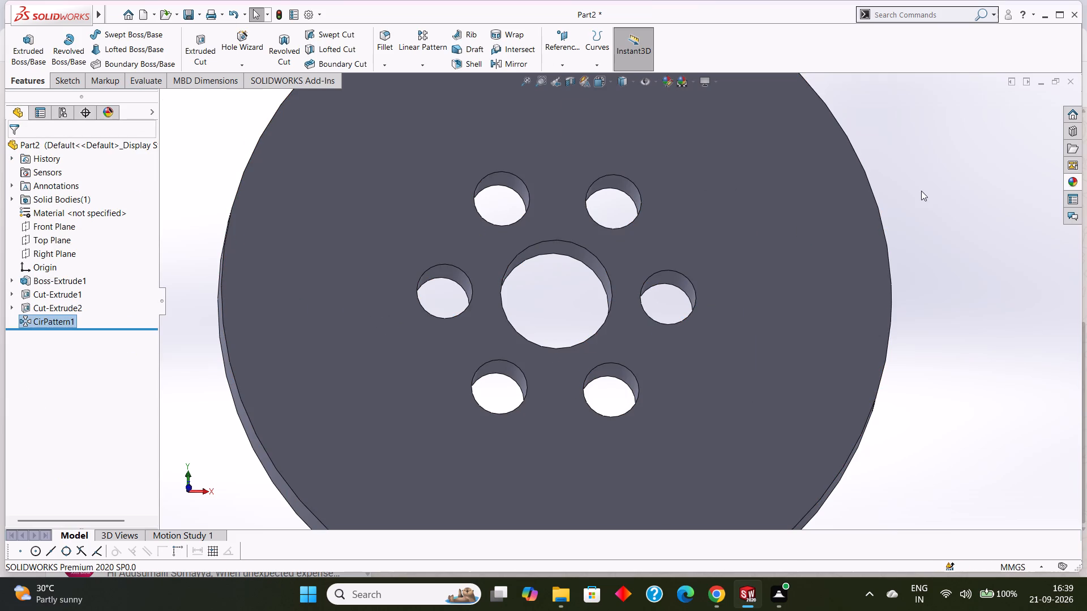
Sketch a 60 mm horizontal line on the disc's flat face from the origin to the outer edge.
left_click(925, 188)
middle_click_drag(931, 186, 914, 272)
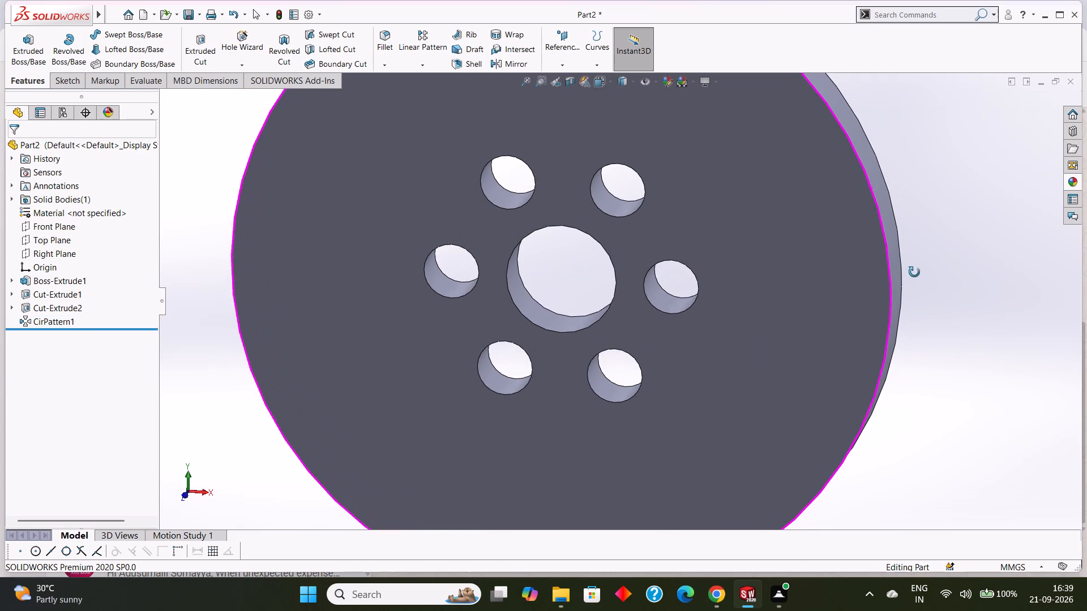
middle_click_drag(914, 272, 914, 272)
scroll(751, 269, "up", 2)
scroll(688, 278, "up", 1)
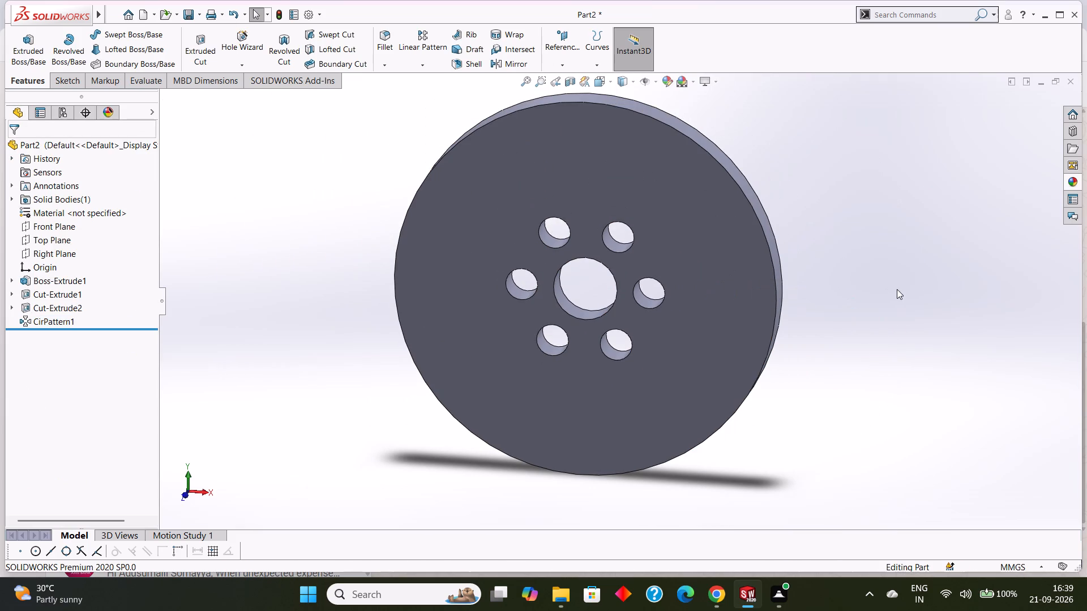
middle_click_drag(897, 289, 910, 257)
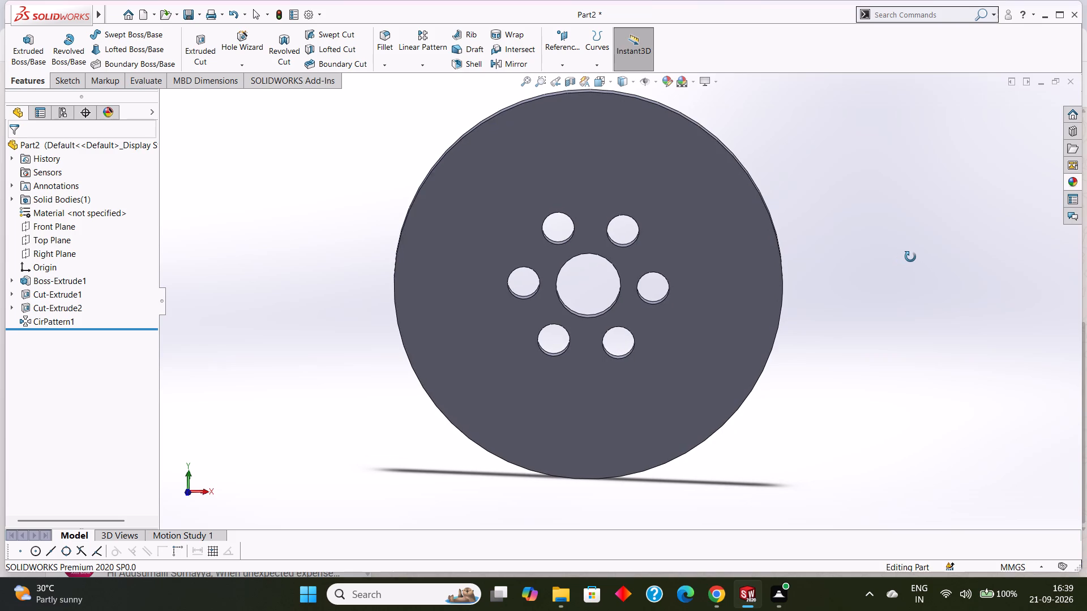
middle_click_drag(910, 257, 910, 256)
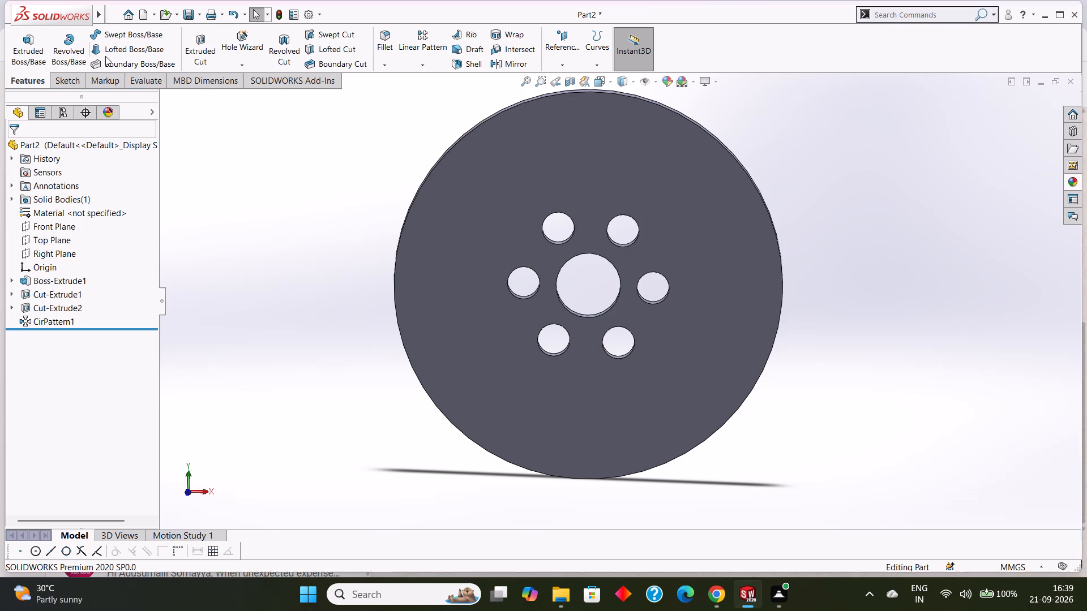
left_click(69, 80)
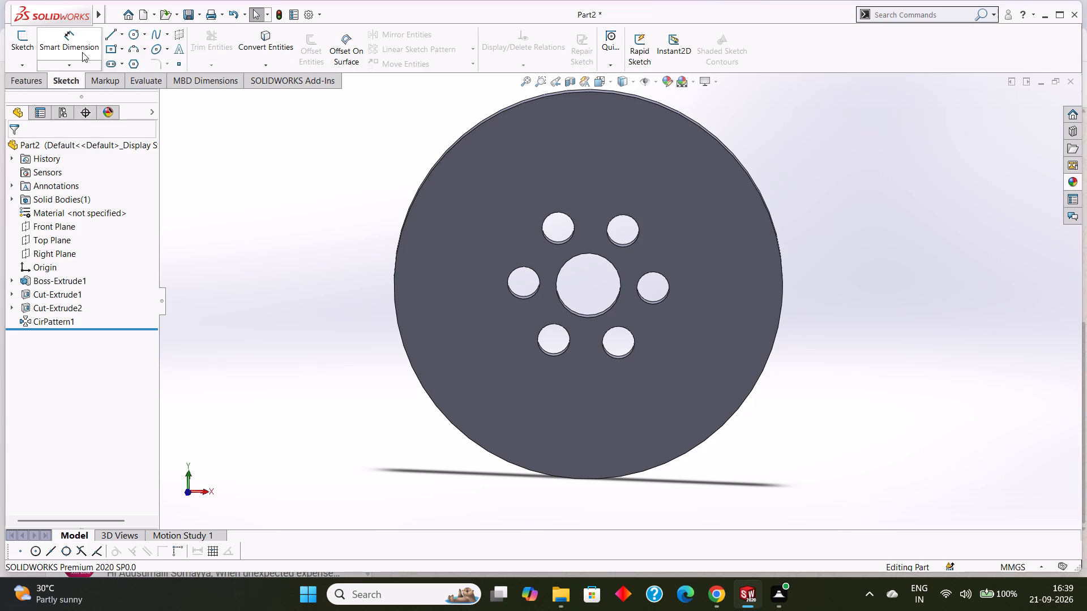
left_click(108, 34)
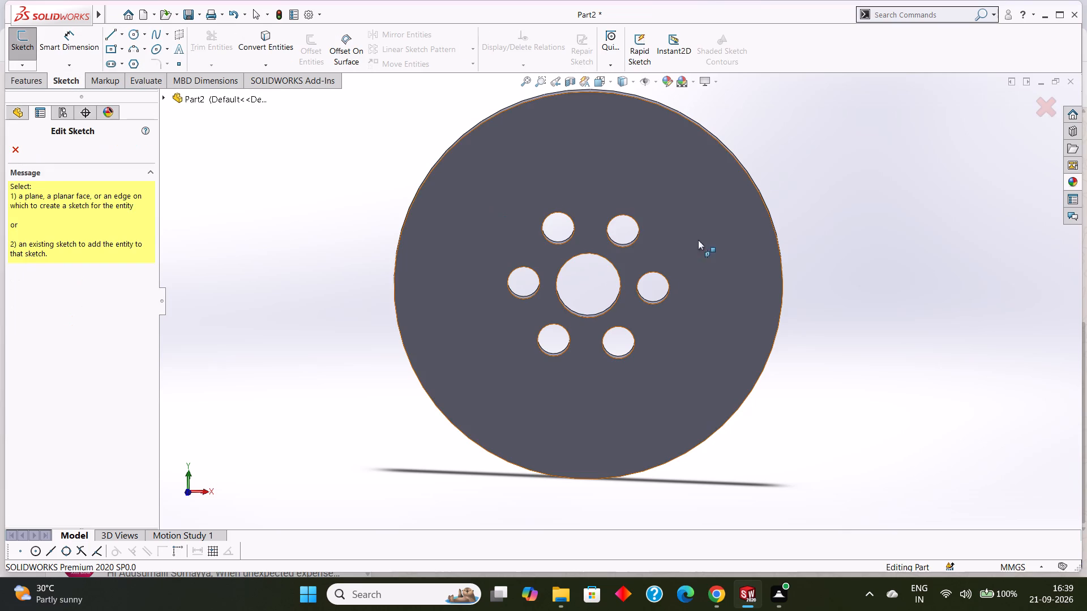
left_click(700, 225)
right_click(700, 225)
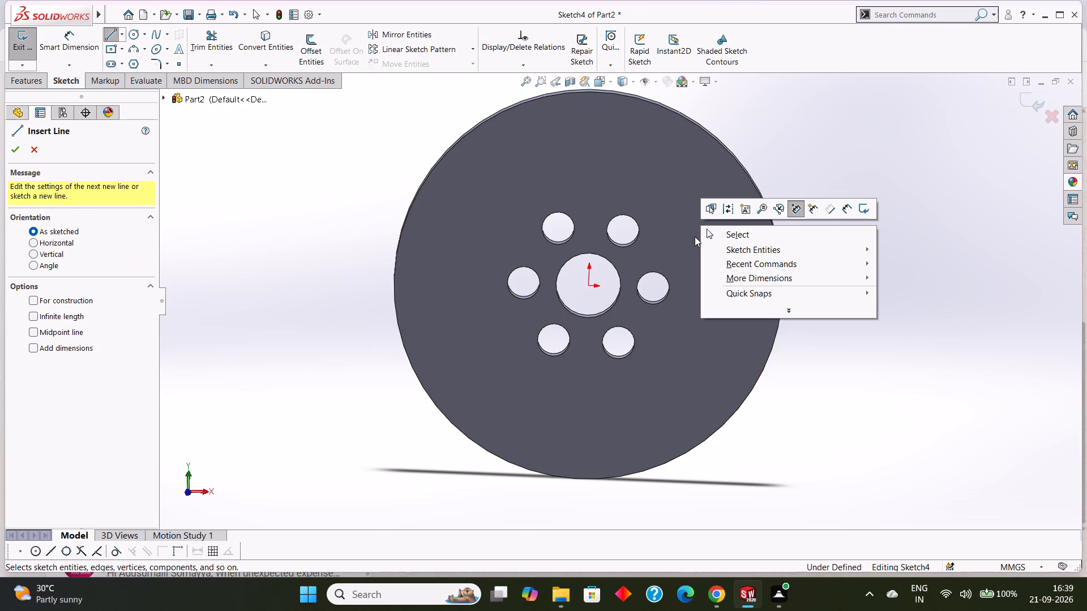
key("Escape")
left_click(590, 284)
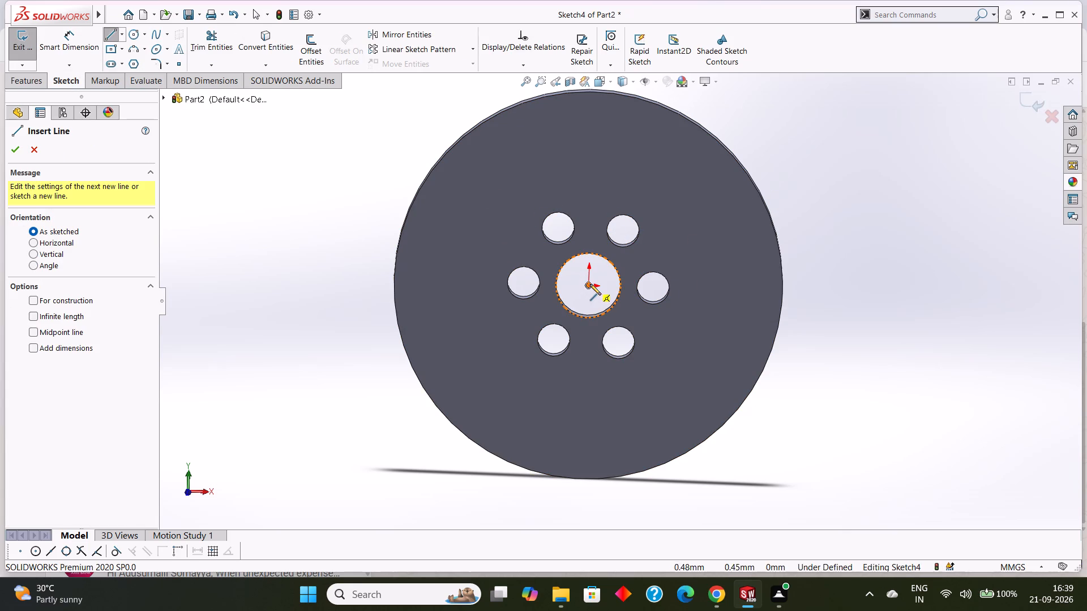
left_click(781, 294)
right_click(828, 269)
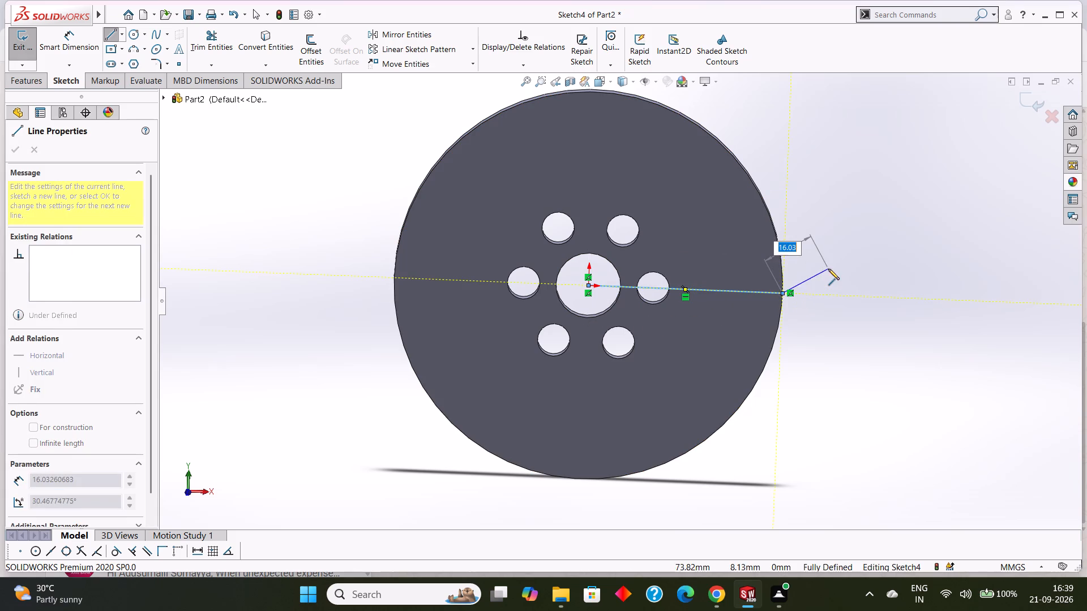
left_click(862, 274)
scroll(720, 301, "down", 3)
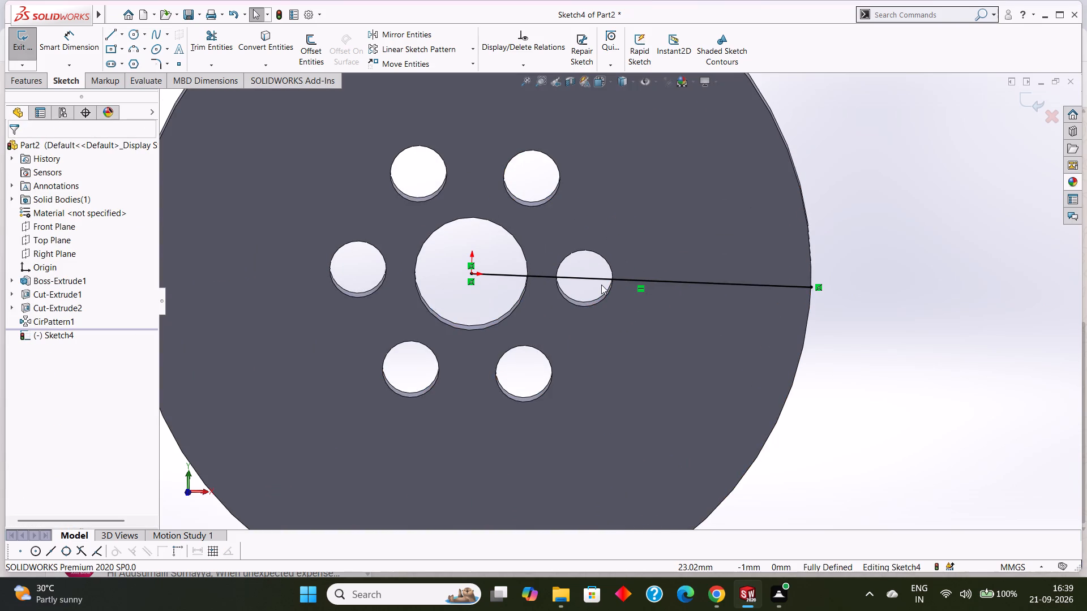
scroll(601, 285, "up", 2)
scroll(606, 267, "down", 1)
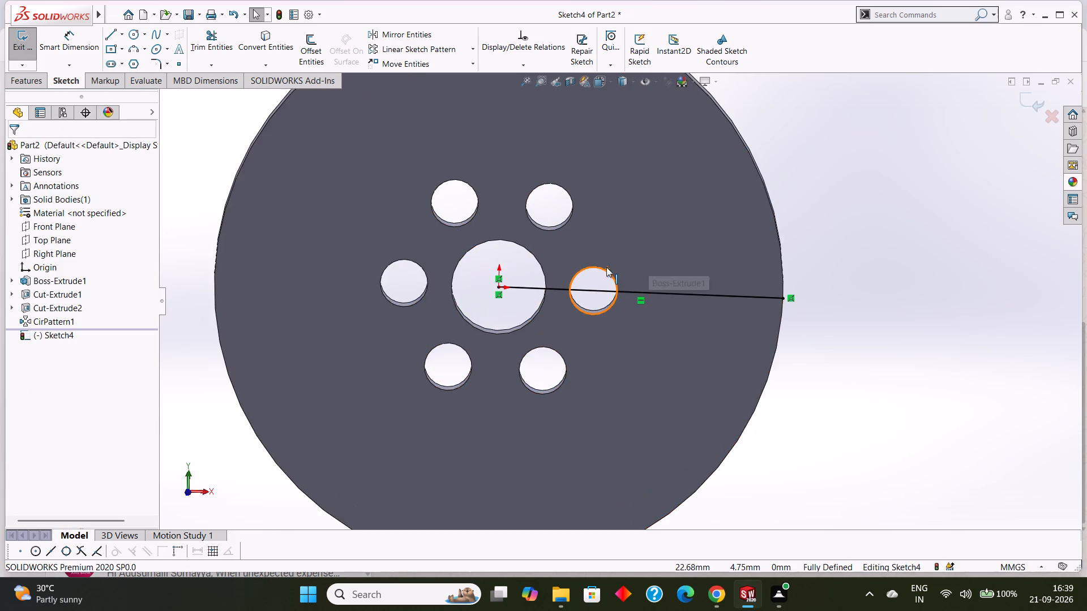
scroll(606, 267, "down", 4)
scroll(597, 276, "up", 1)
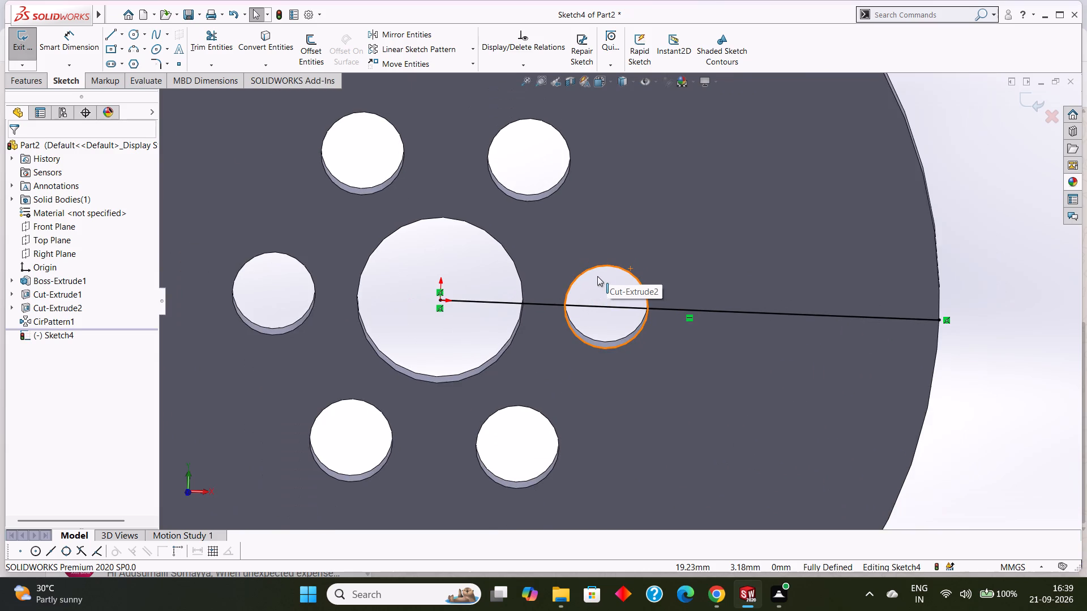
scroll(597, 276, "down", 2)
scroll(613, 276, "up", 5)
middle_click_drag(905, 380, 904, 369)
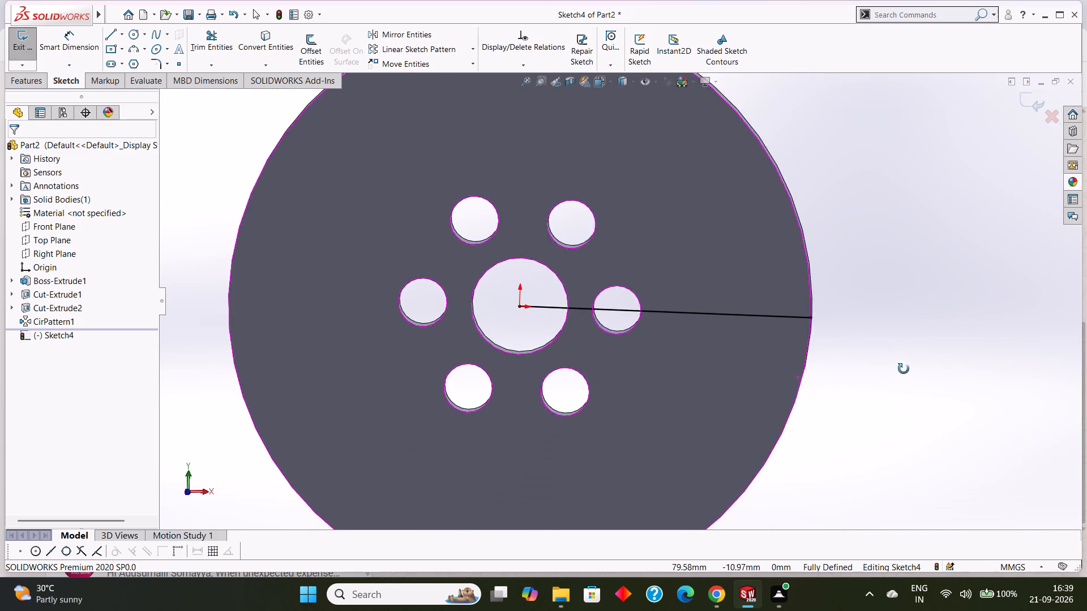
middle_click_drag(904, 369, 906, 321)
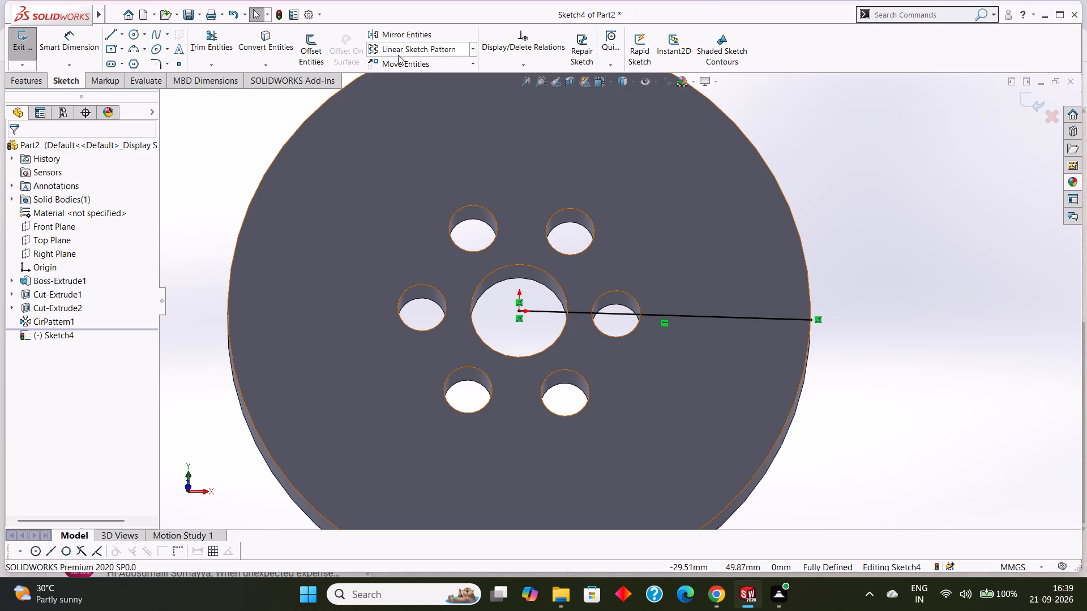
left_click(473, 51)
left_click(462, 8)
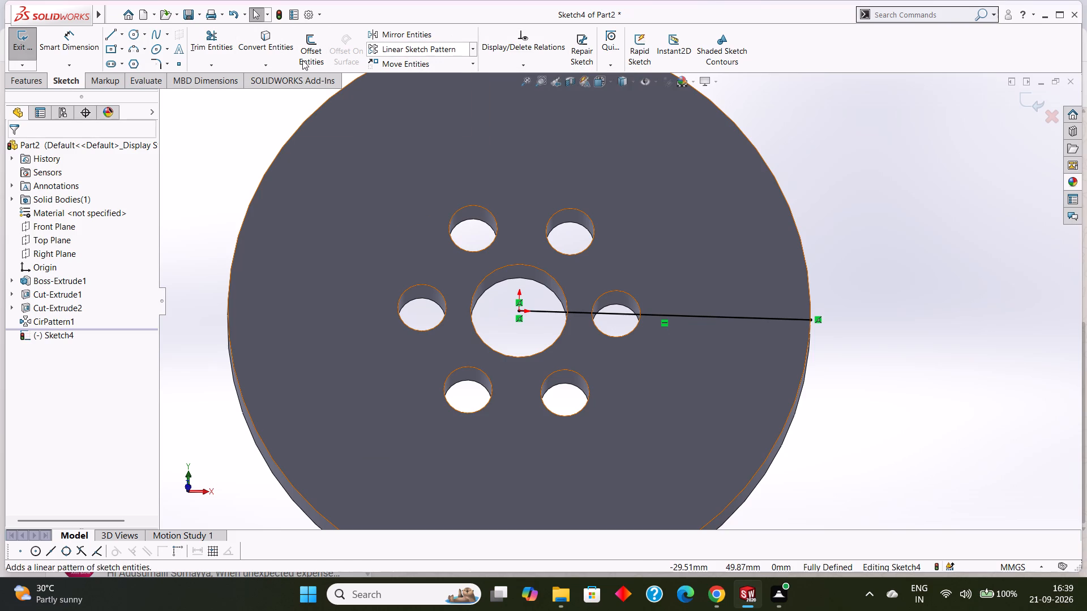
Exit the sketch containing the radial line.
left_click(32, 86)
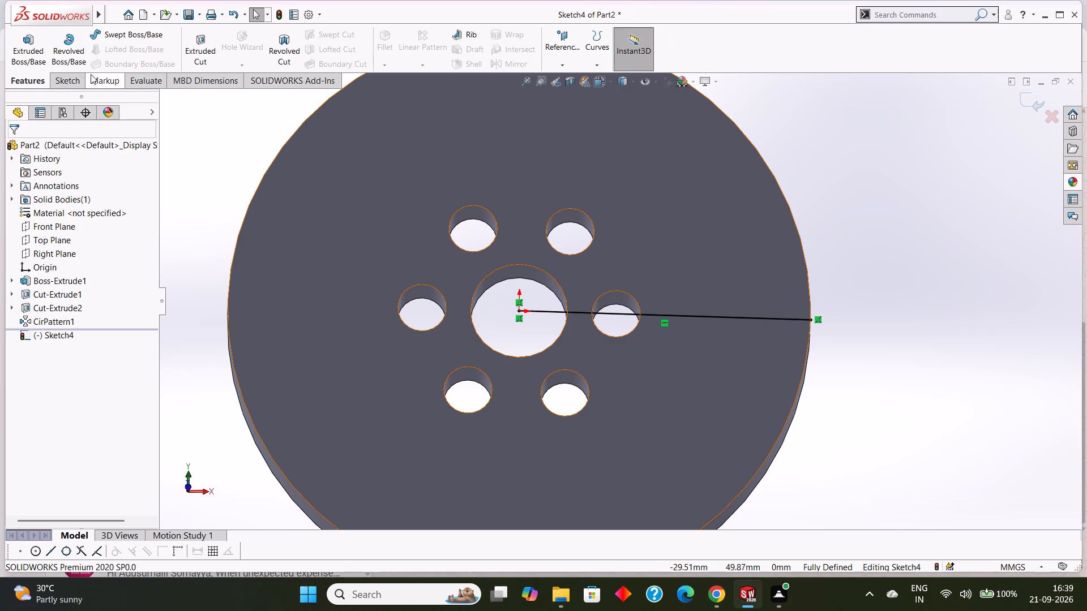
left_click(59, 77)
left_click(23, 39)
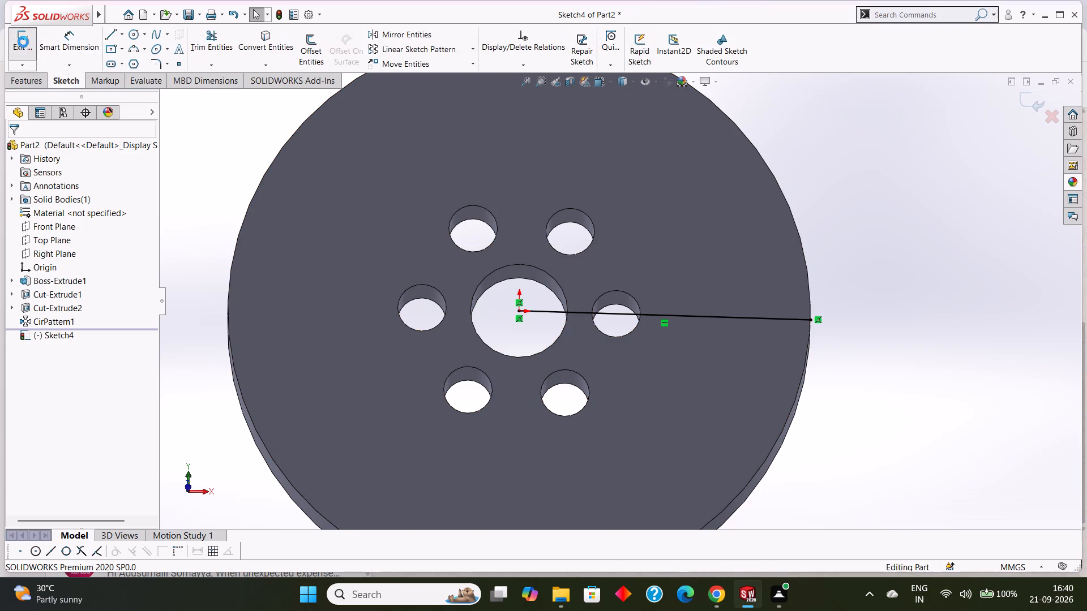
Set up a linear pattern of the 10 mm hole cut along the sketched radial line, directed outward toward the disc's edge.
left_click(32, 79)
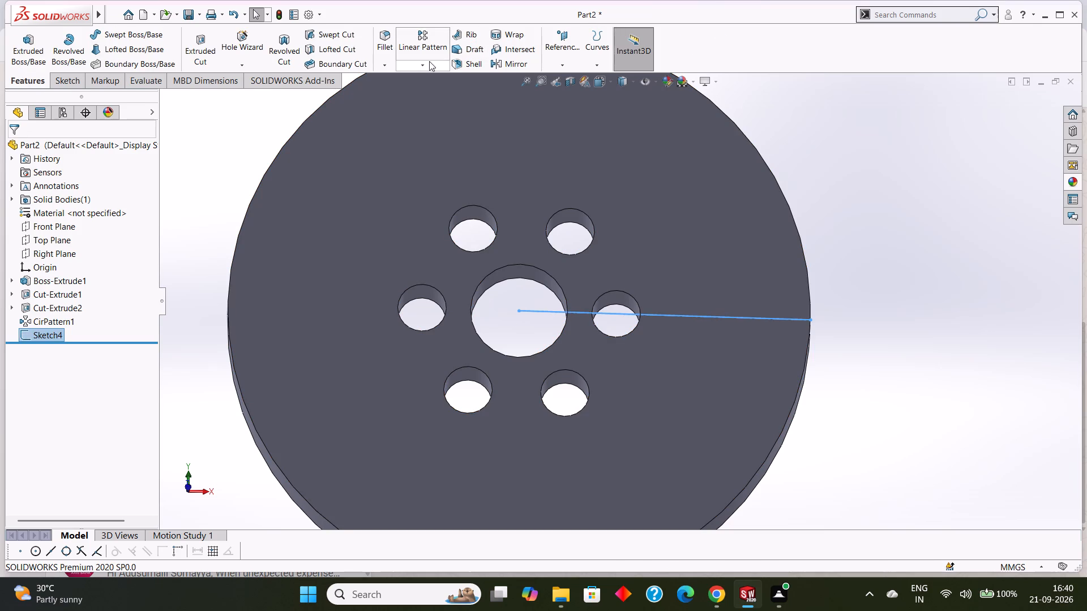
left_click(429, 61)
left_click(431, 79)
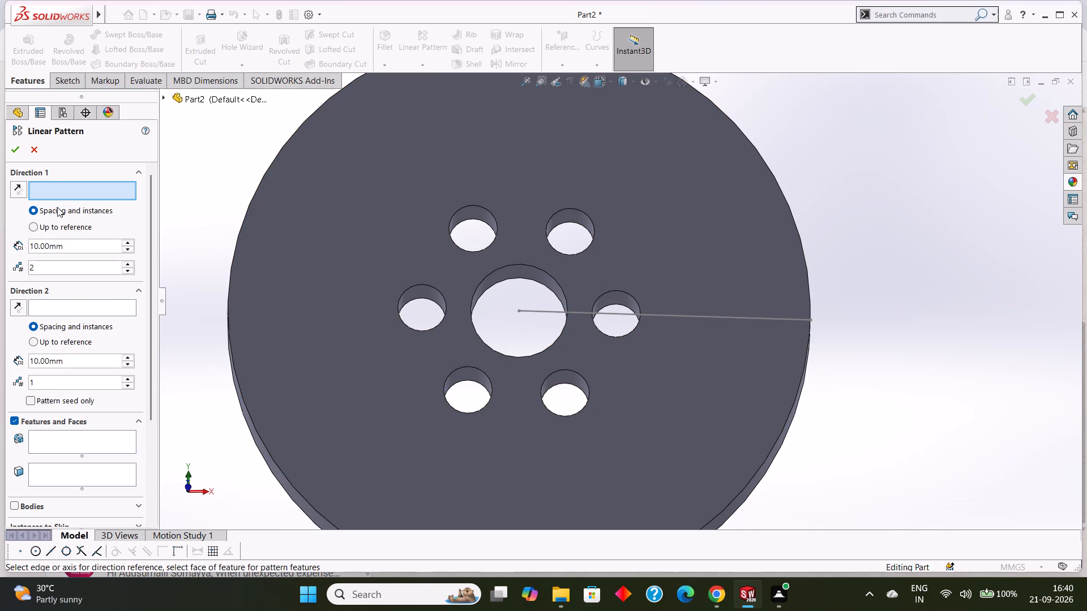
left_click(691, 318)
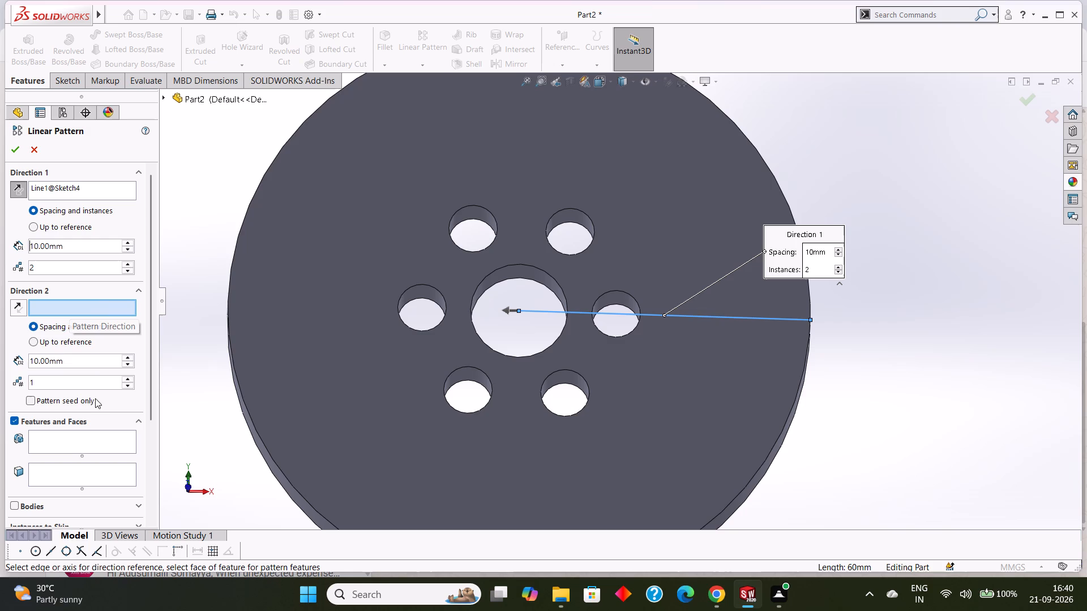
left_click(87, 437)
left_click(624, 296)
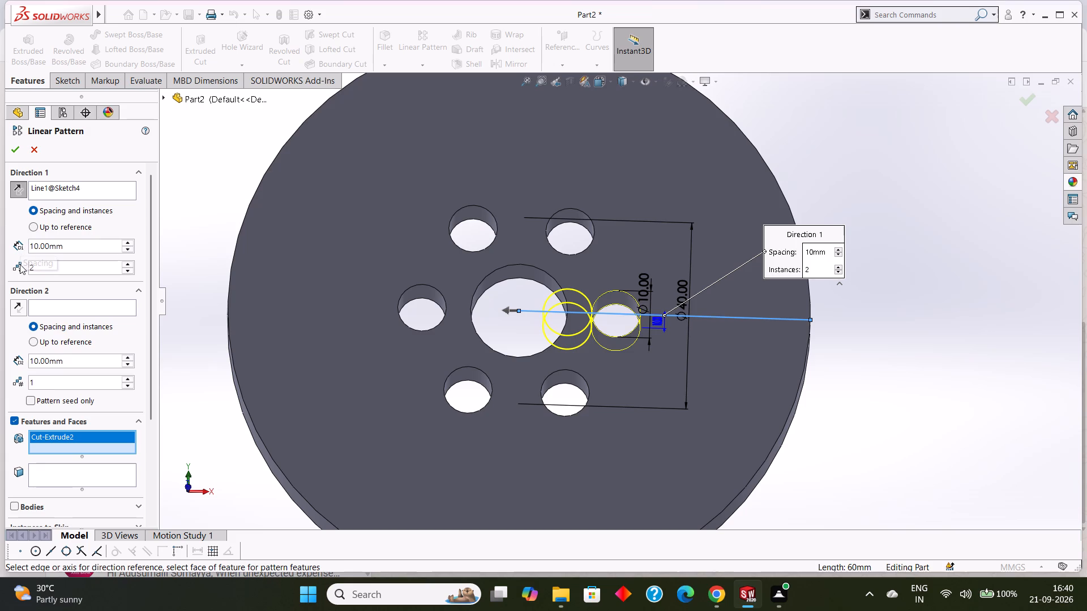
left_click(14, 189)
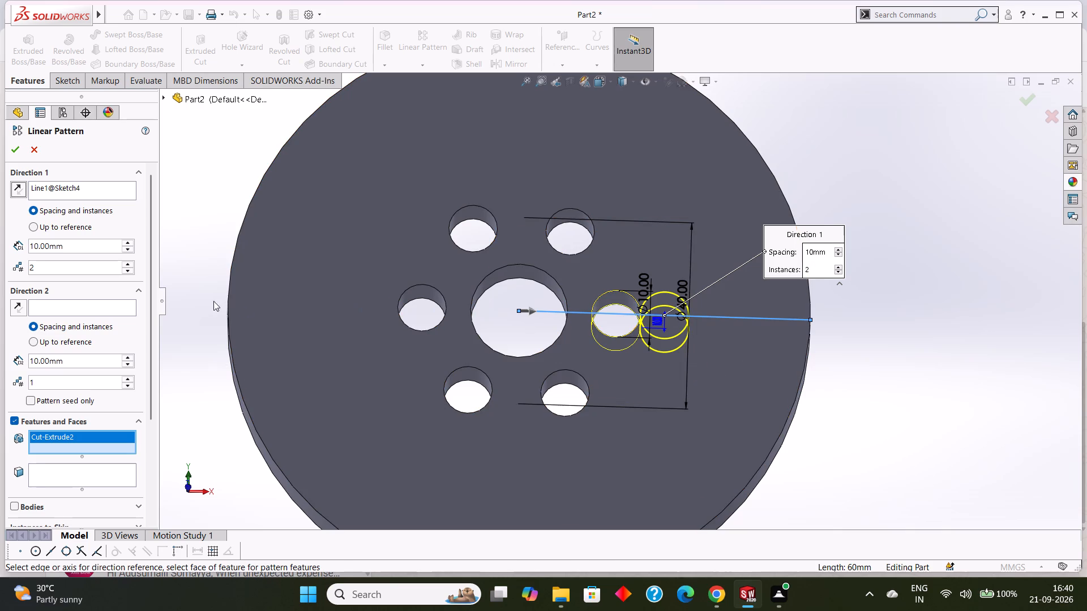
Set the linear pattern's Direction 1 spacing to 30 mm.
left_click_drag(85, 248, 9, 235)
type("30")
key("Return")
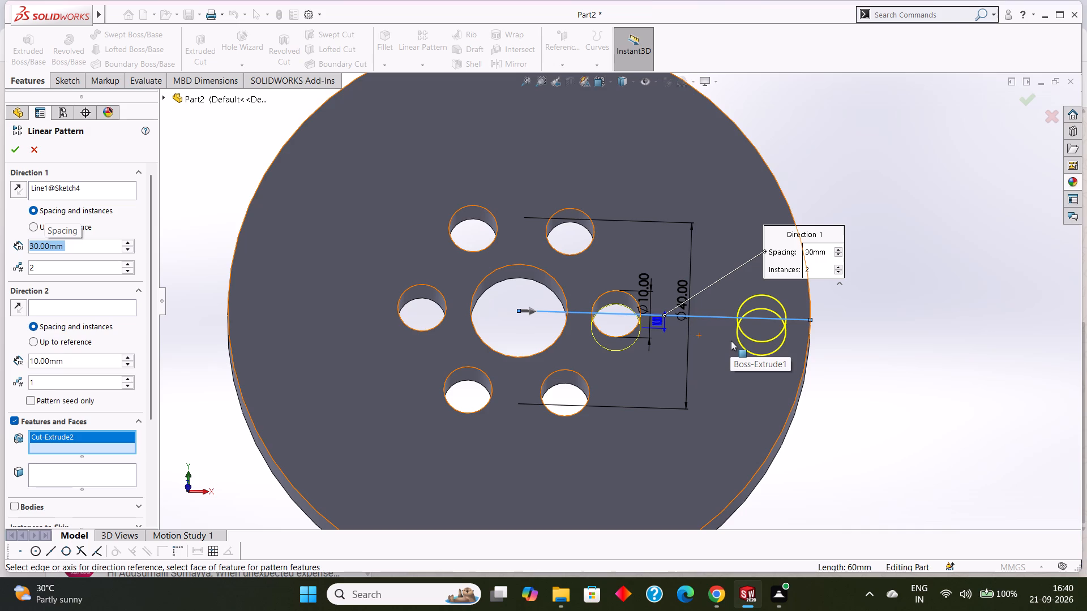
Examine the previewed hole's position between the seed hole and the disc's outer edge.
scroll(731, 341, "up", 1)
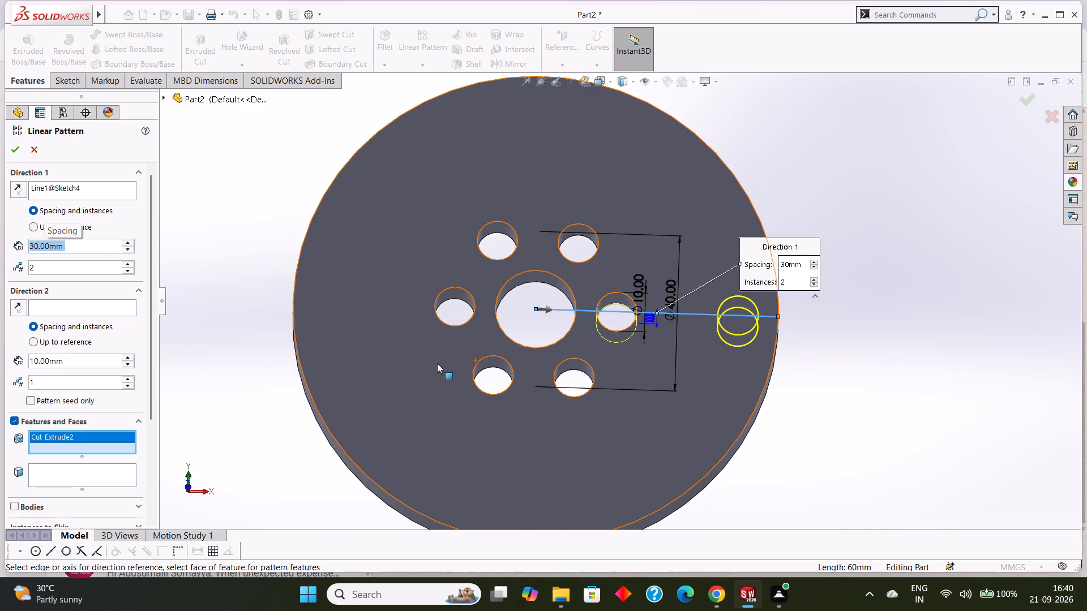
scroll(437, 363, "up", 1)
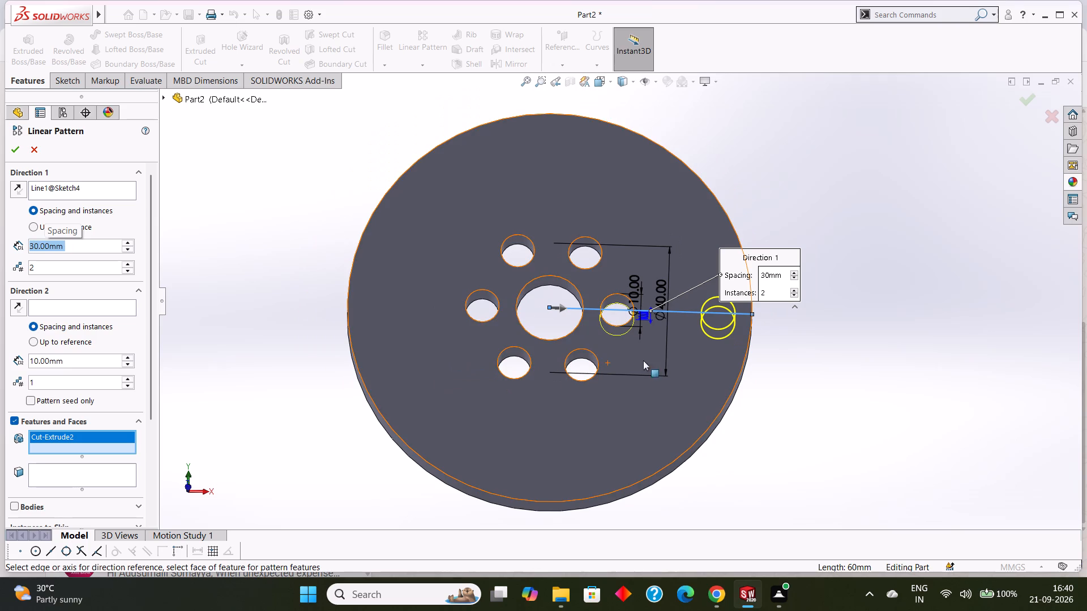
scroll(650, 334, "down", 3)
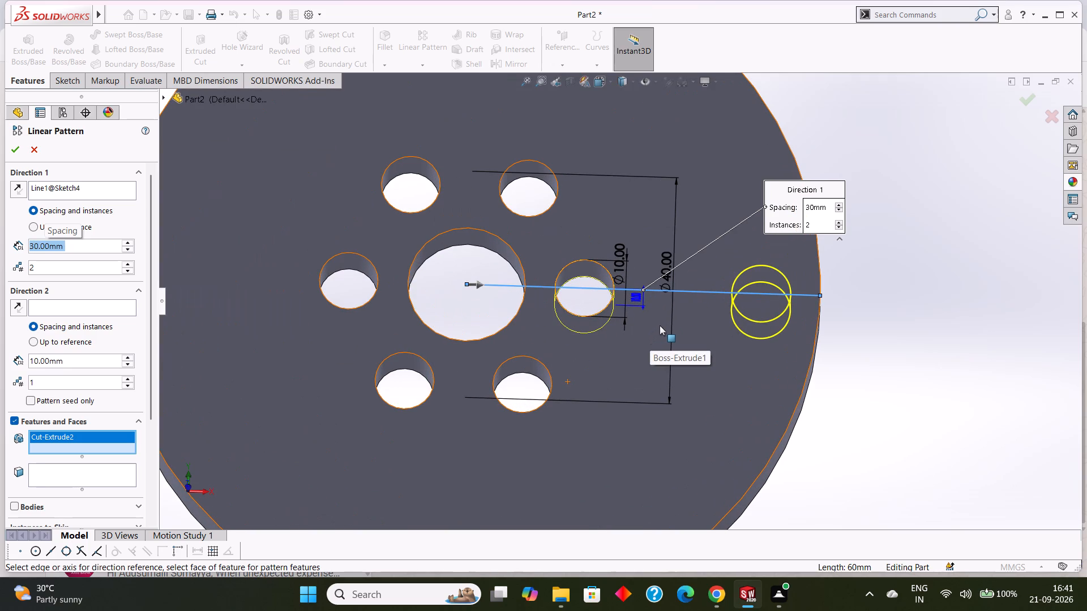
scroll(660, 325, "down", 1)
scroll(660, 325, "up", 3)
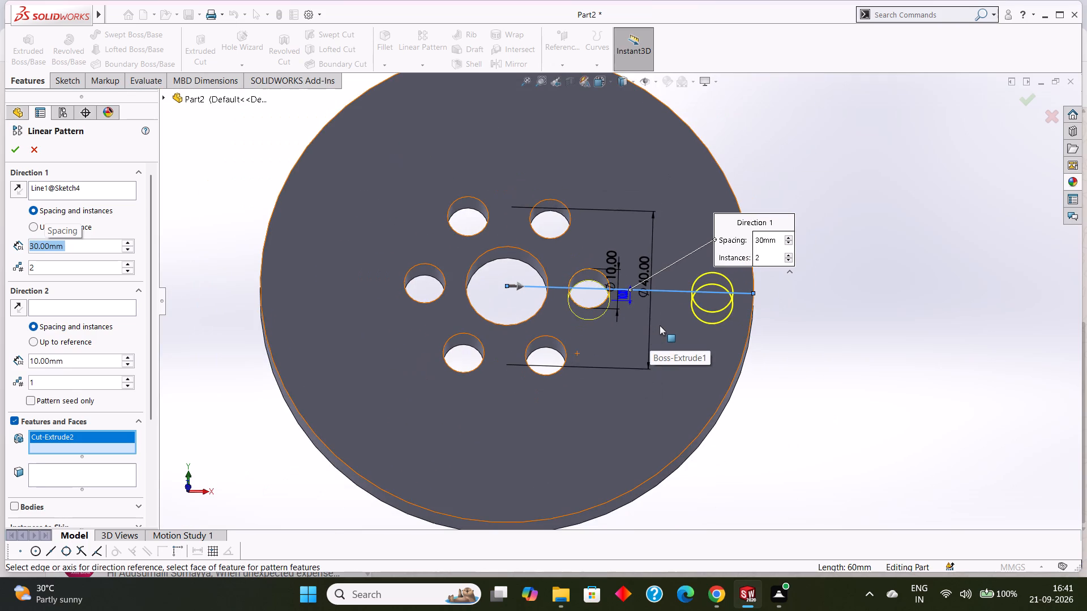
scroll(660, 325, "up", 1)
scroll(684, 315, "down", 2)
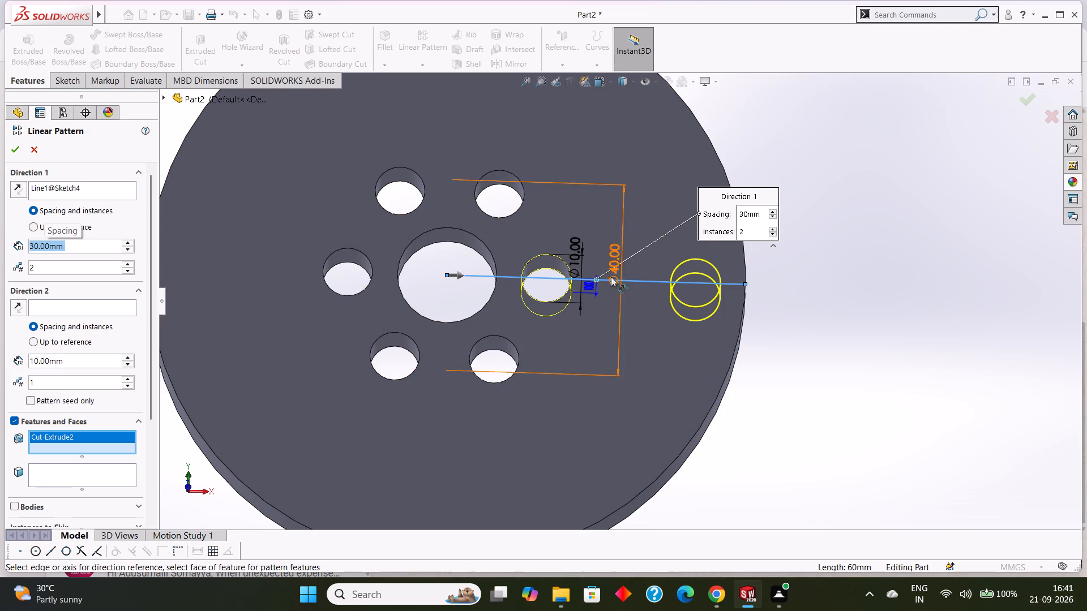
scroll(635, 296, "up", 1)
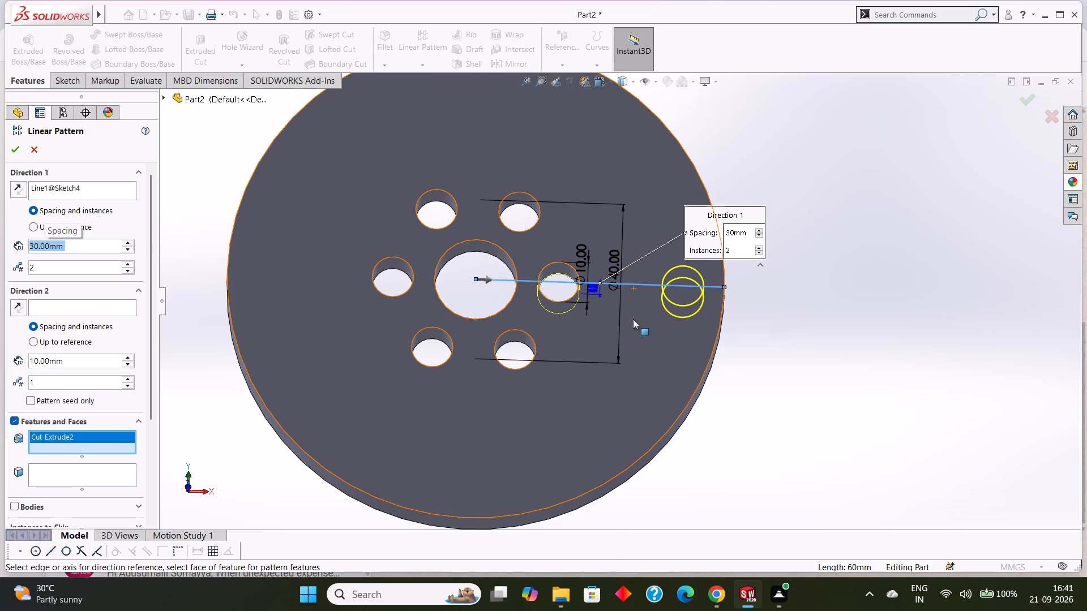
scroll(633, 319, "up", 1)
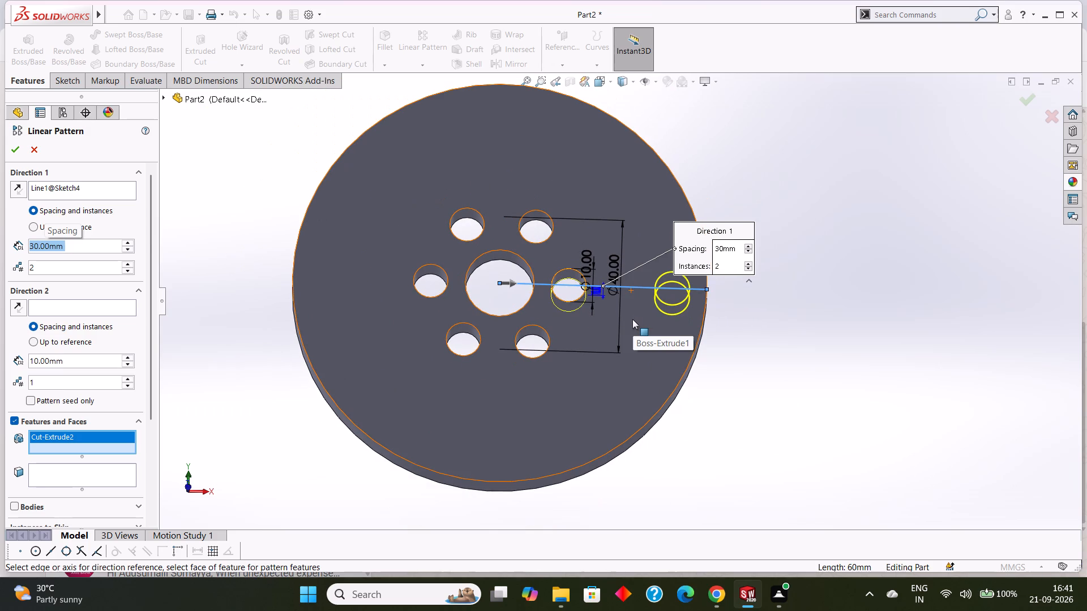
scroll(632, 319, "down", 1)
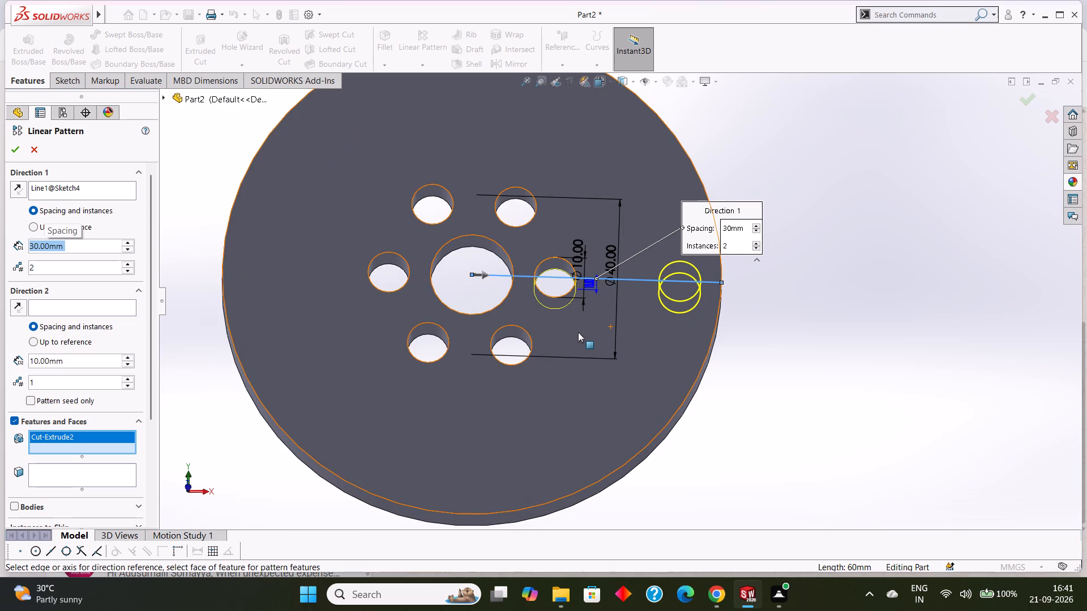
scroll(578, 332, "up", 1)
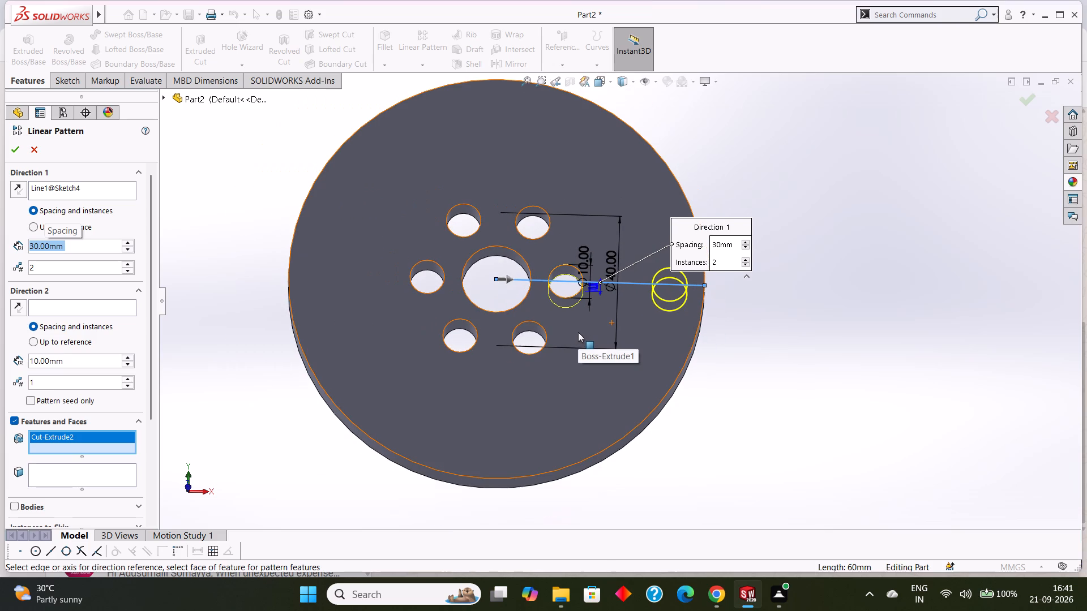
scroll(578, 332, "up", 1)
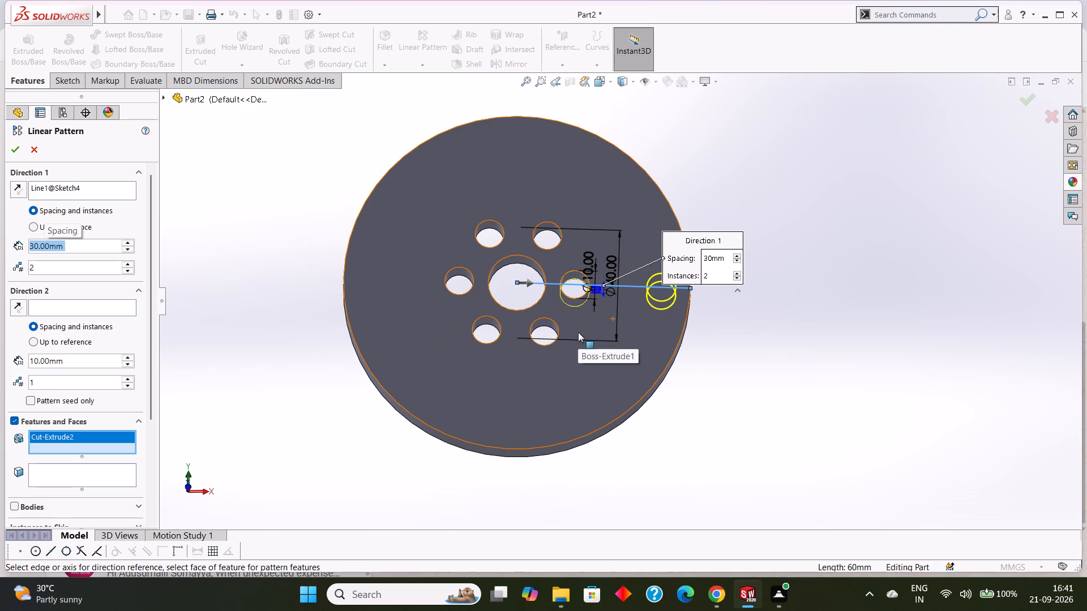
scroll(578, 332, "down", 1)
scroll(578, 332, "up", 1)
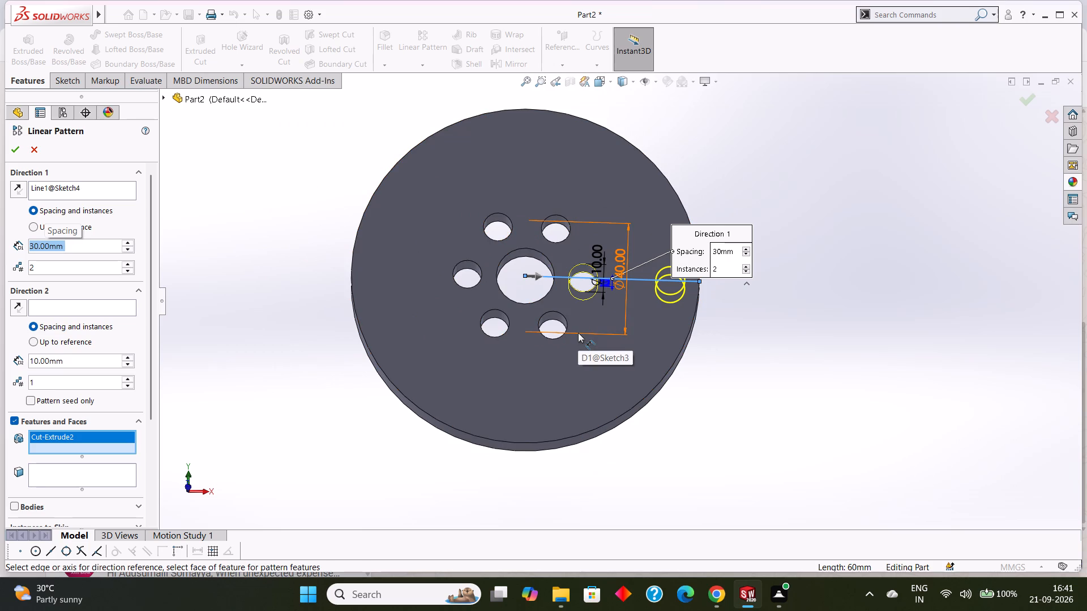
scroll(578, 333, "up", 1)
scroll(578, 333, "down", 1)
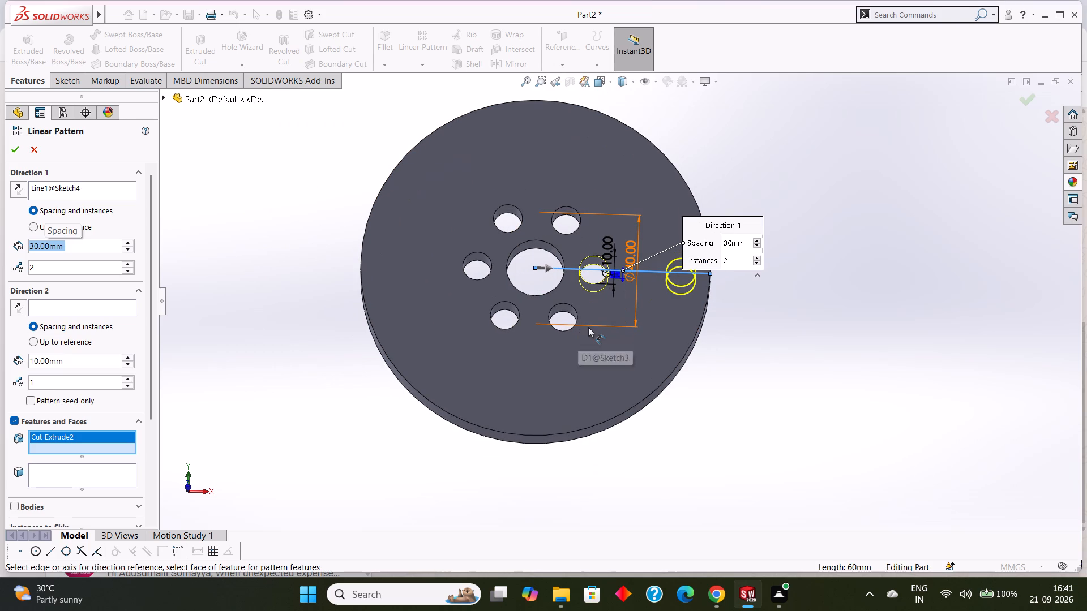
Set the linear pattern's Direction 1 spacing to 15 mm with 3 instances and create the pattern.
left_click(74, 243)
left_click_drag(79, 242, 16, 244)
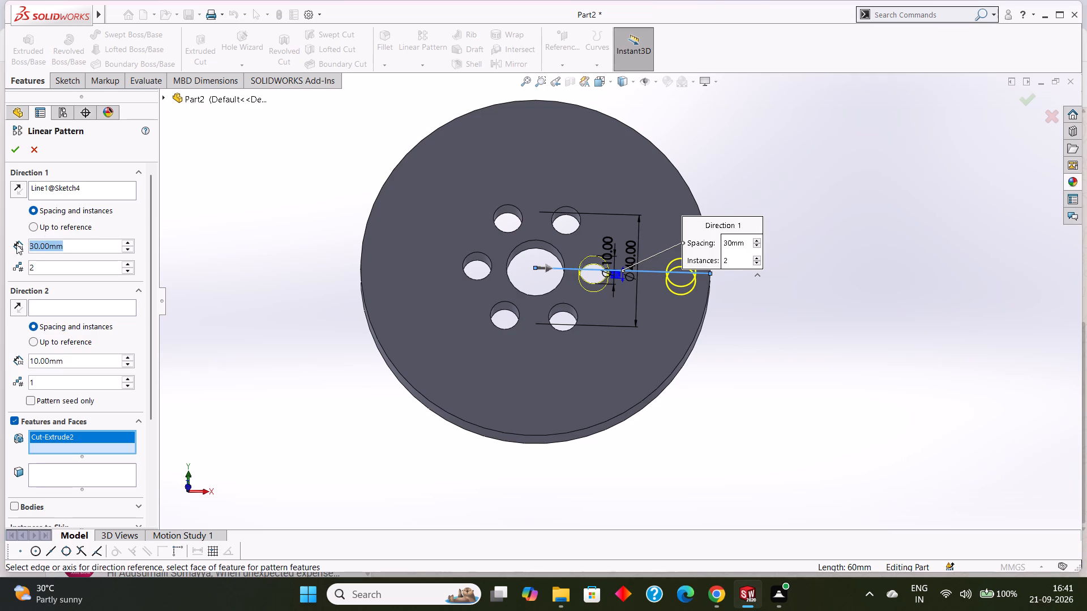
type("15")
key("Return")
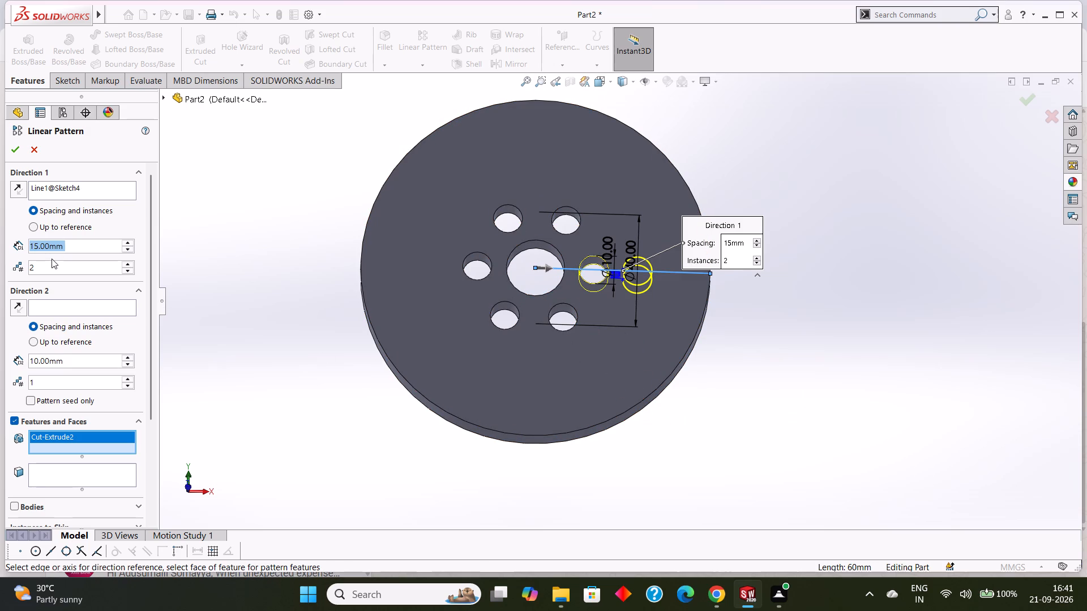
left_click(124, 264)
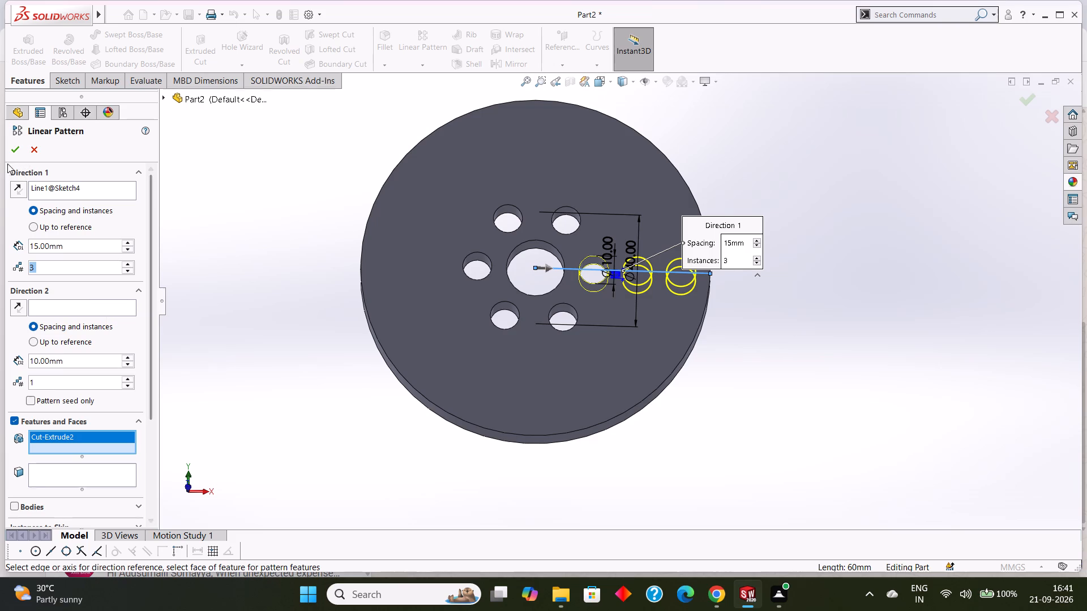
left_click(11, 148)
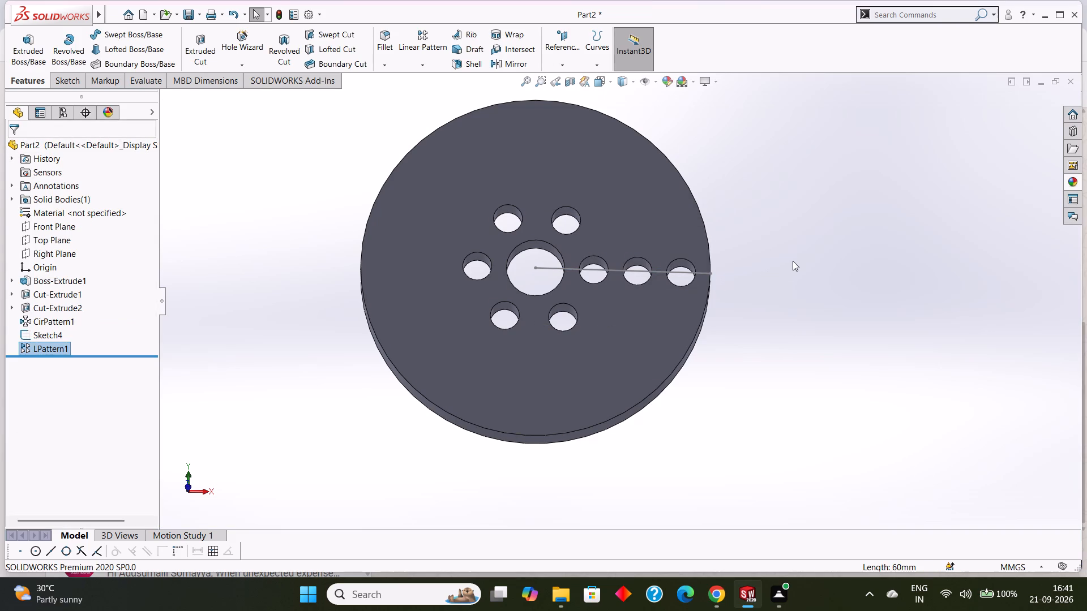
left_click(793, 261)
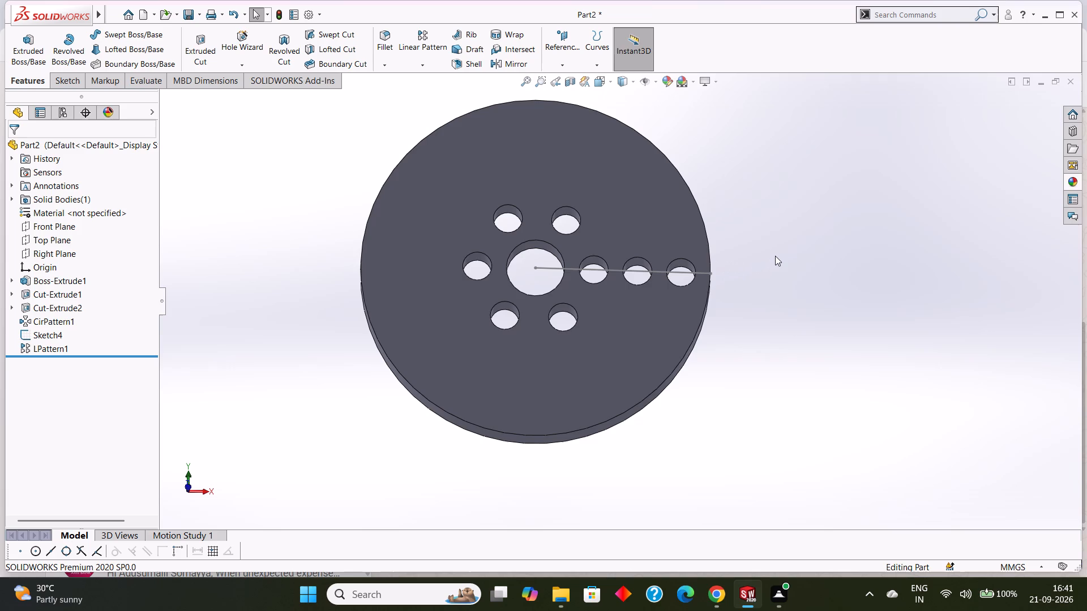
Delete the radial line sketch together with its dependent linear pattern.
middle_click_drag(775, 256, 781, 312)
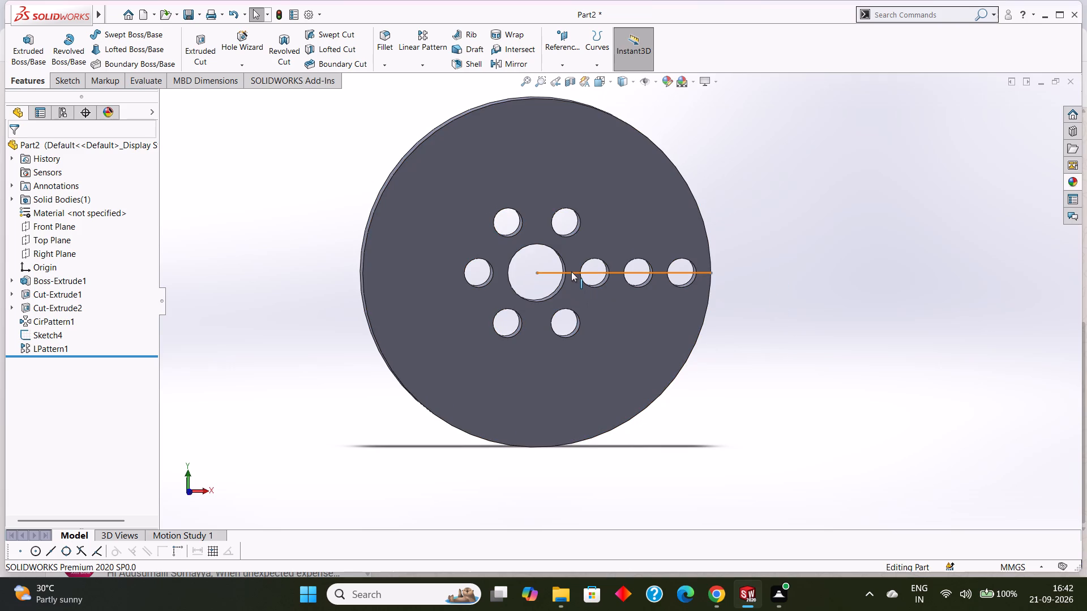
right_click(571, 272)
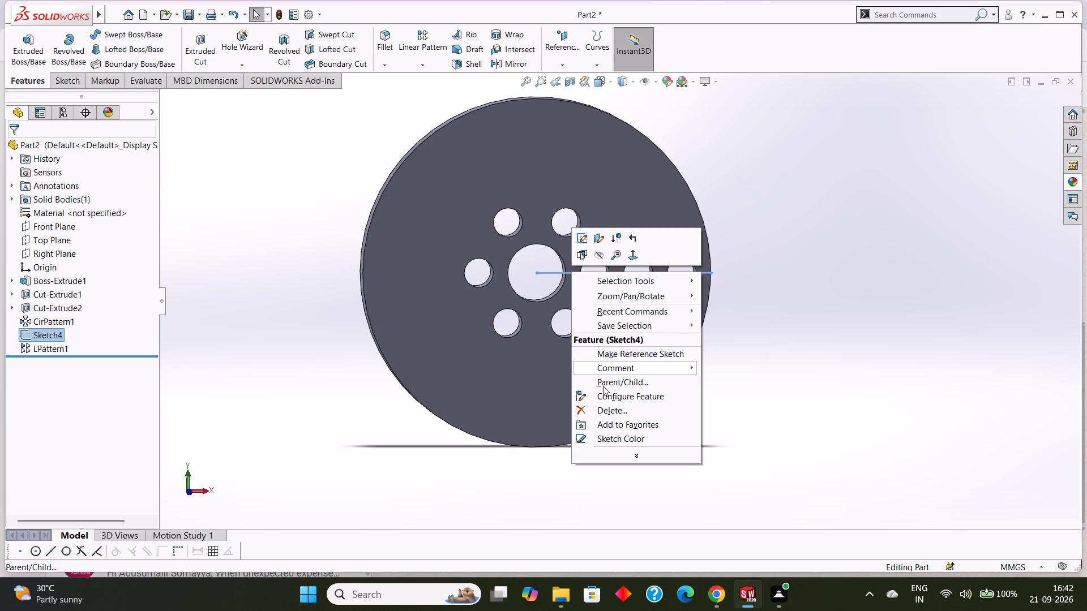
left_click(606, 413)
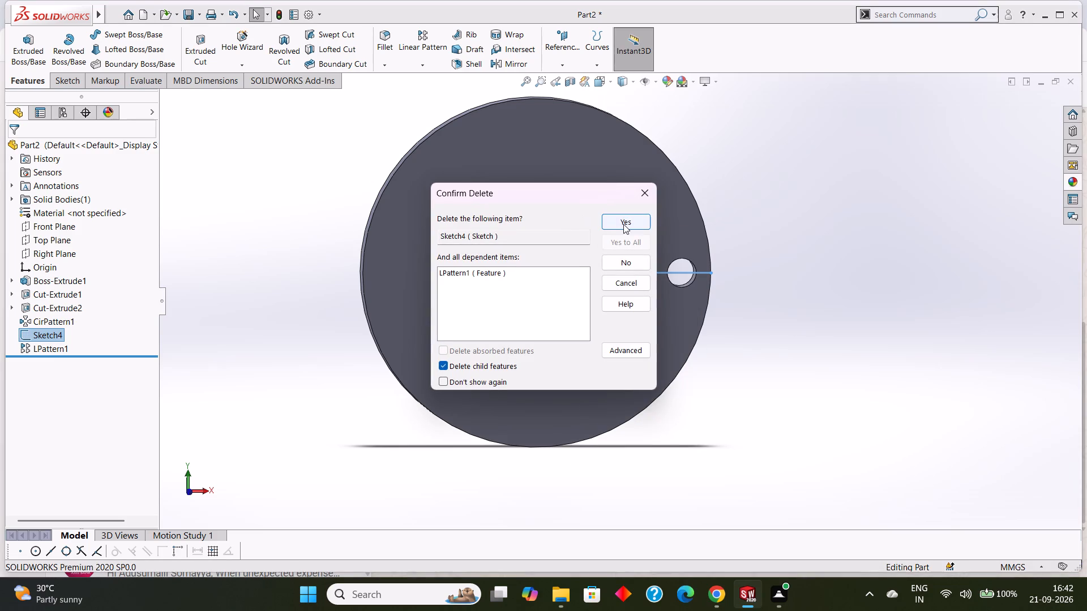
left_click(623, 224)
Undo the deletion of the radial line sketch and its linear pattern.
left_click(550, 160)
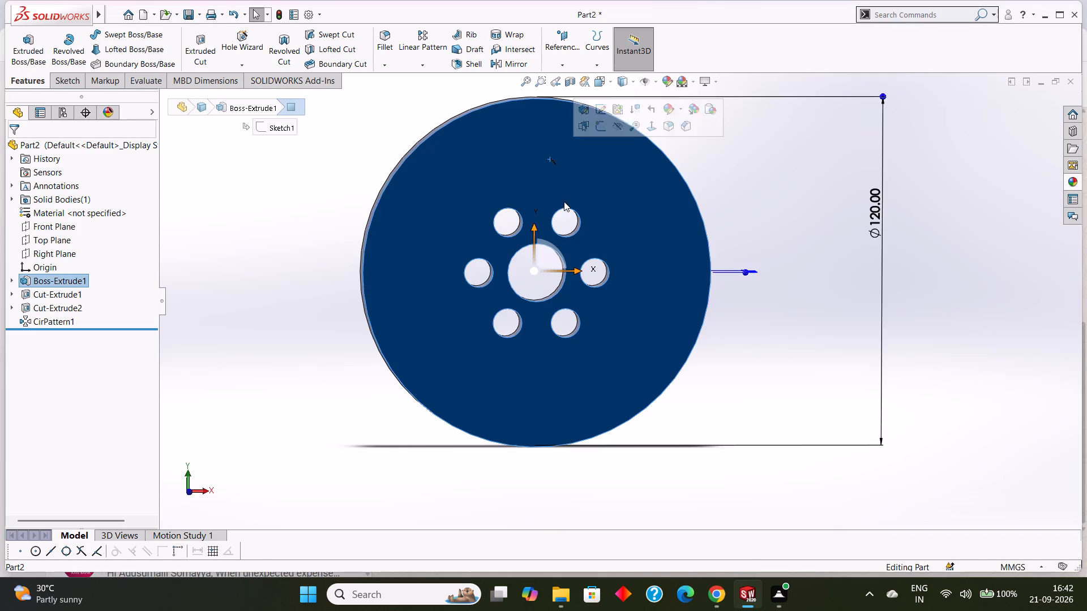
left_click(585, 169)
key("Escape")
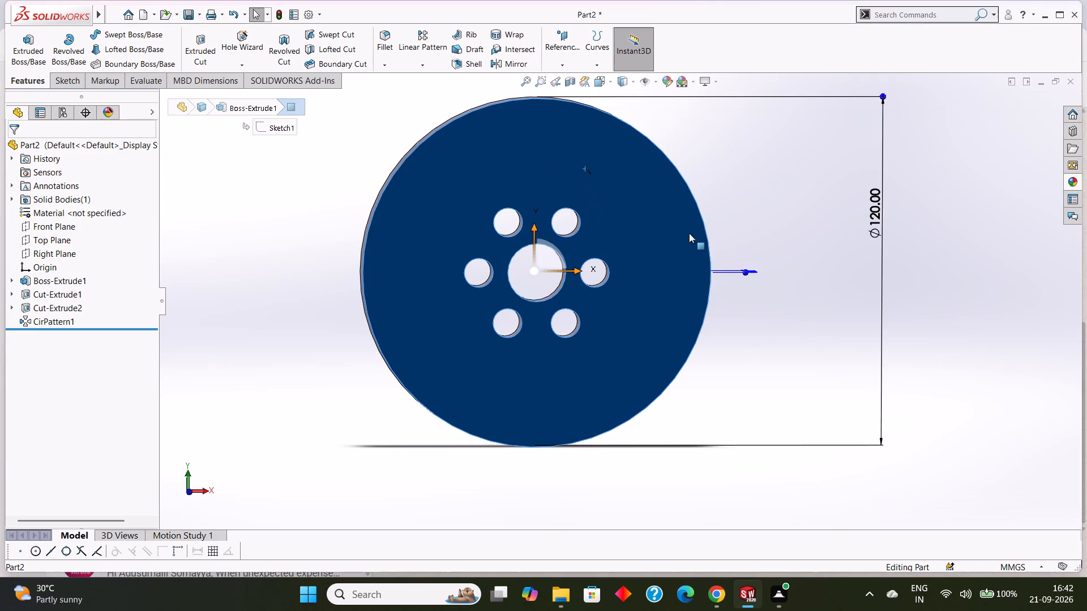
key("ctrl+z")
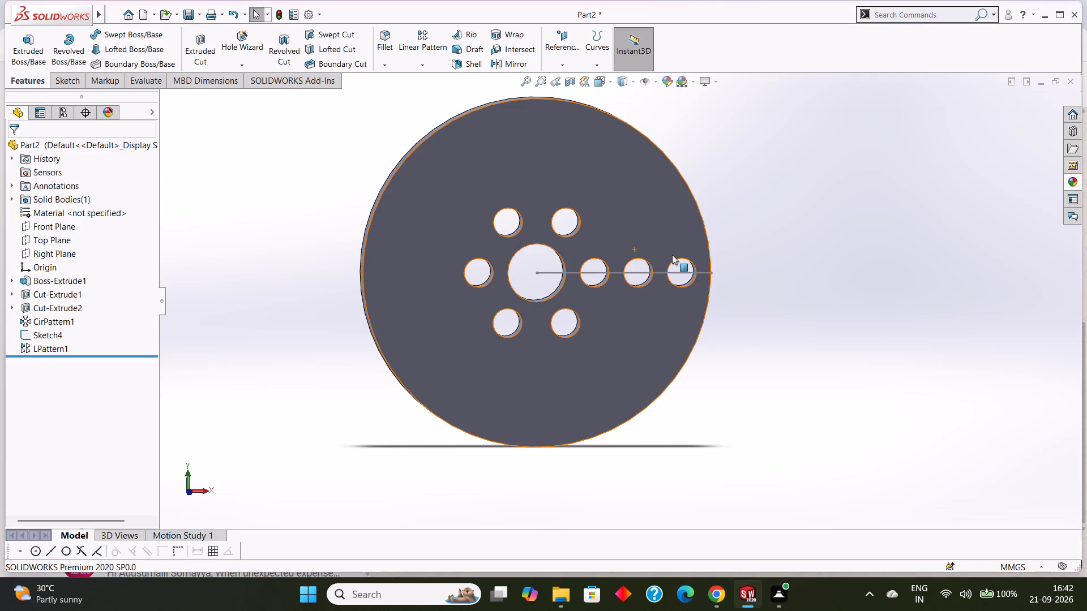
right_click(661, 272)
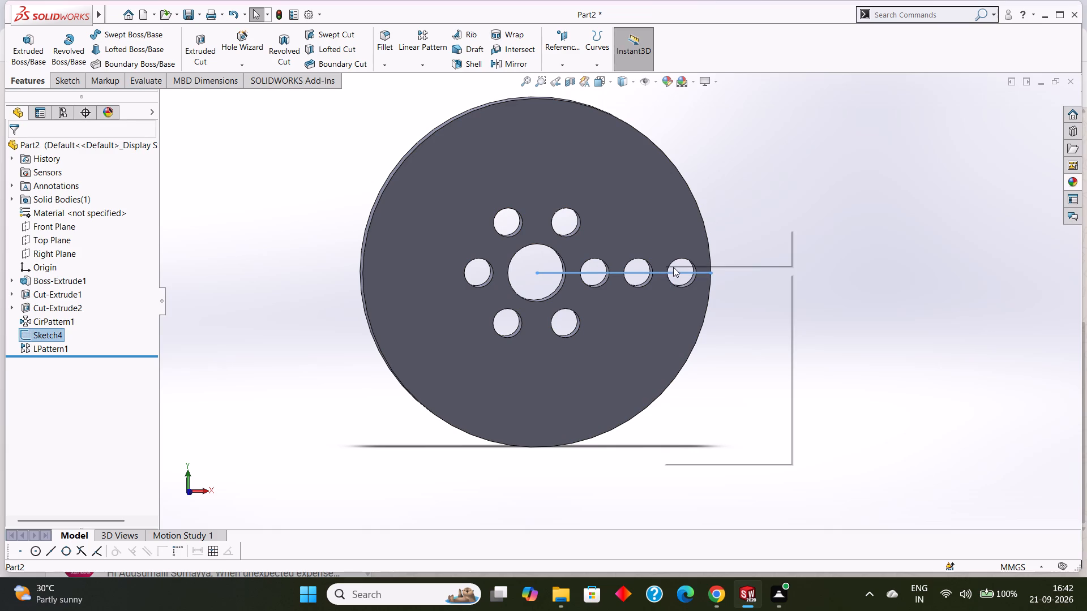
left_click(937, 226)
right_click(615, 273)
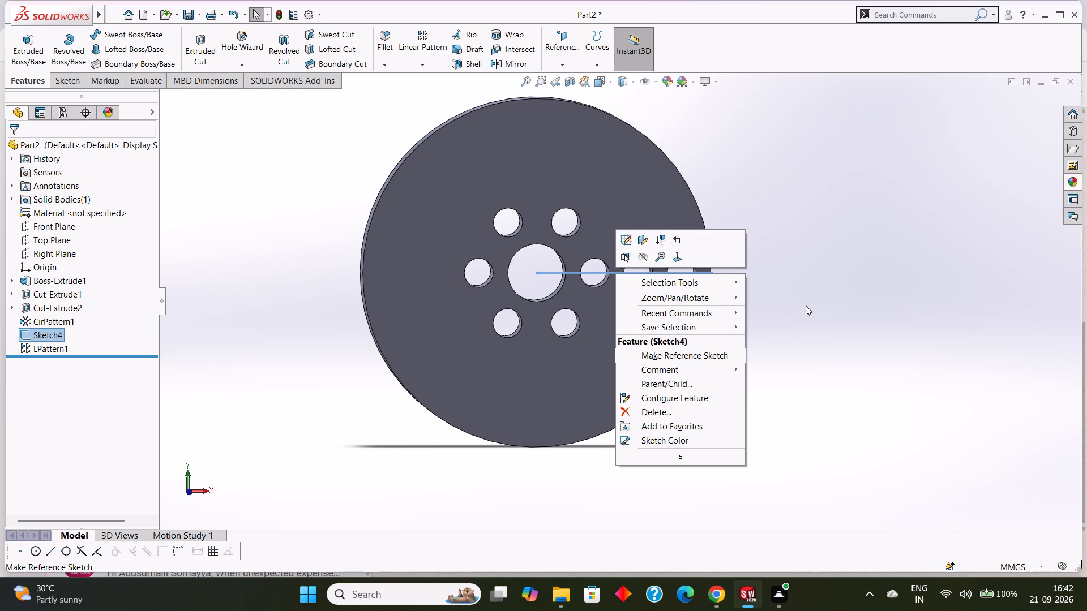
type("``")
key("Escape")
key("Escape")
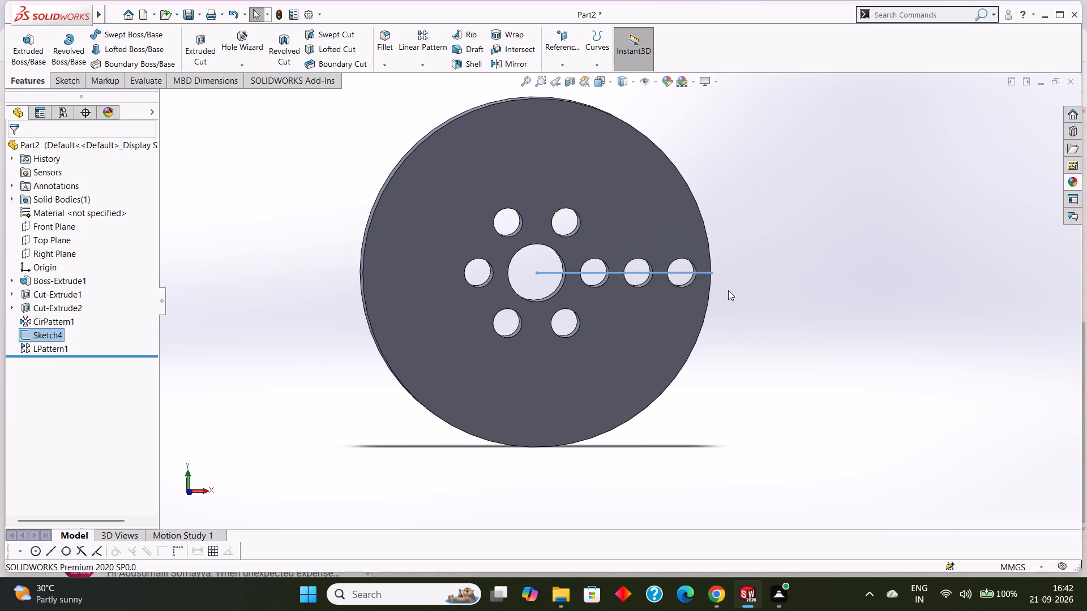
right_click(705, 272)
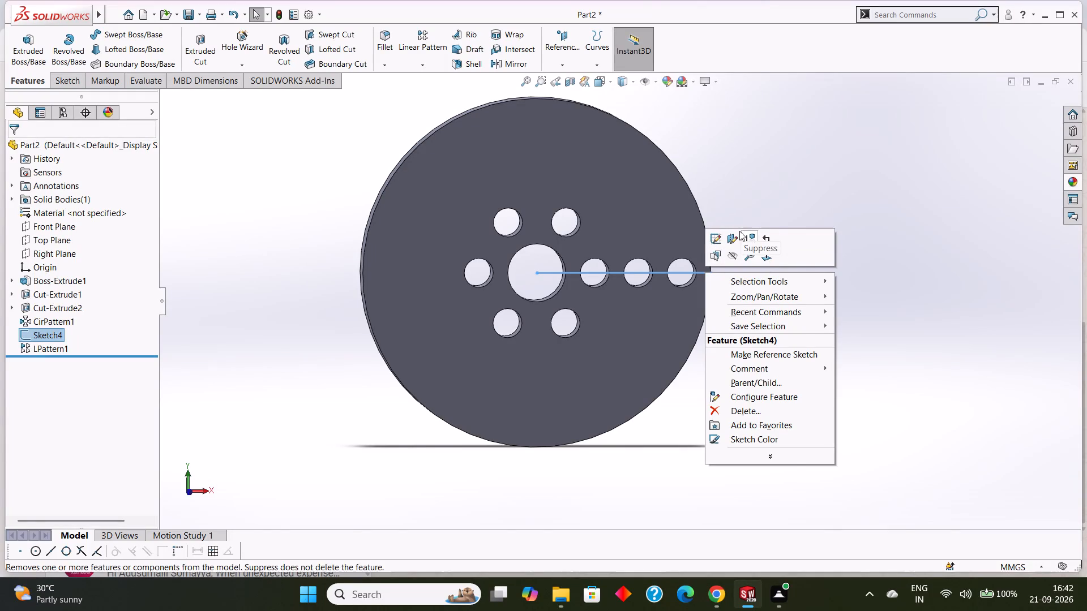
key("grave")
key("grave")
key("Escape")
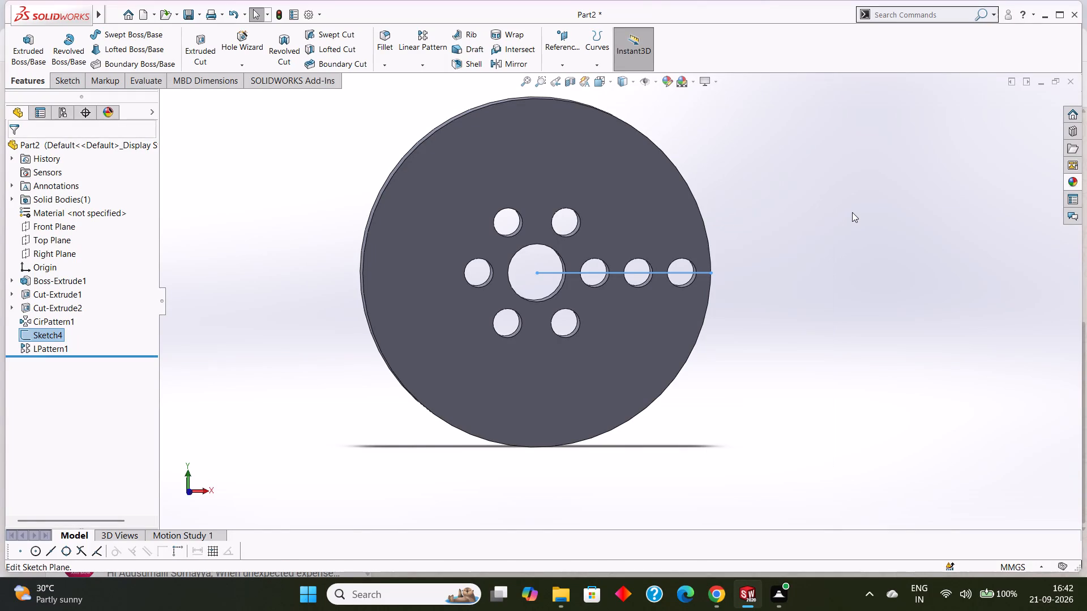
Undo the linear pattern and the solid radial line, back to the empty line sketch on the disc's face.
key("ctrl+z")
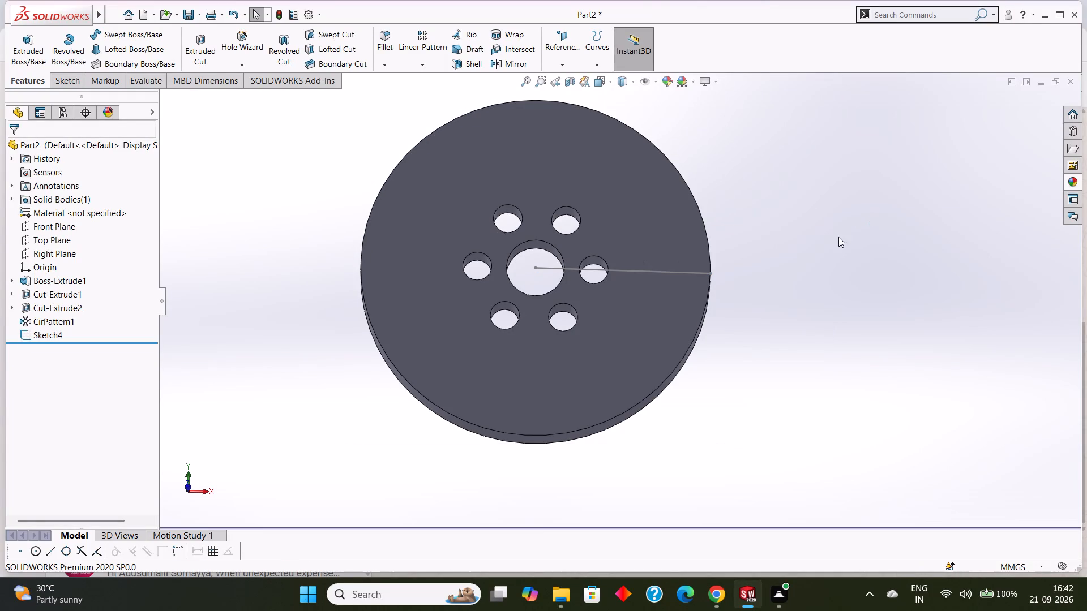
right_click(652, 270)
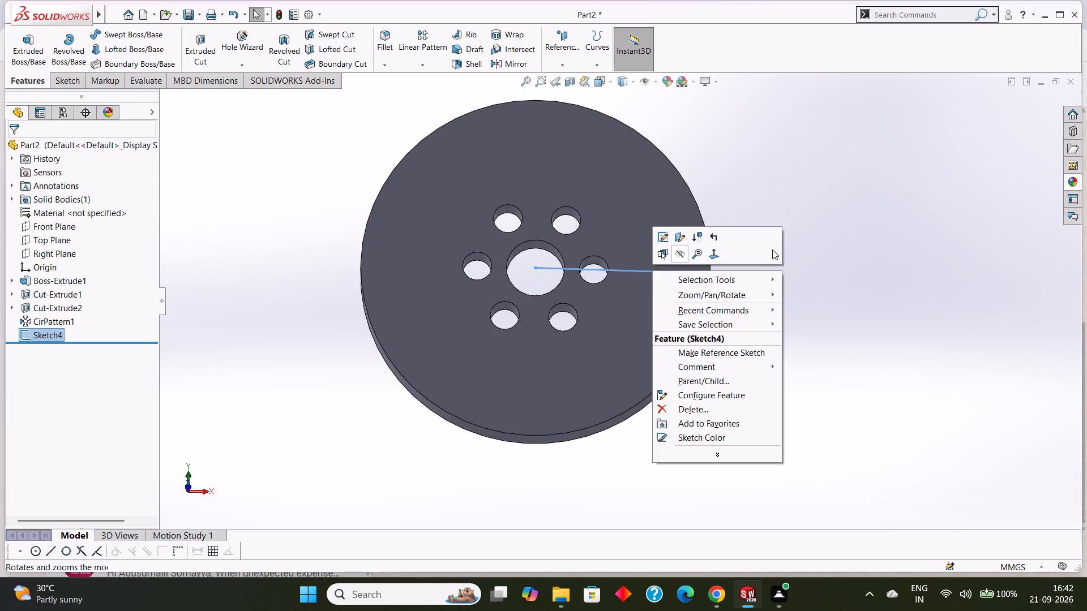
key("Escape")
key("Escape")
key("ctrl+z")
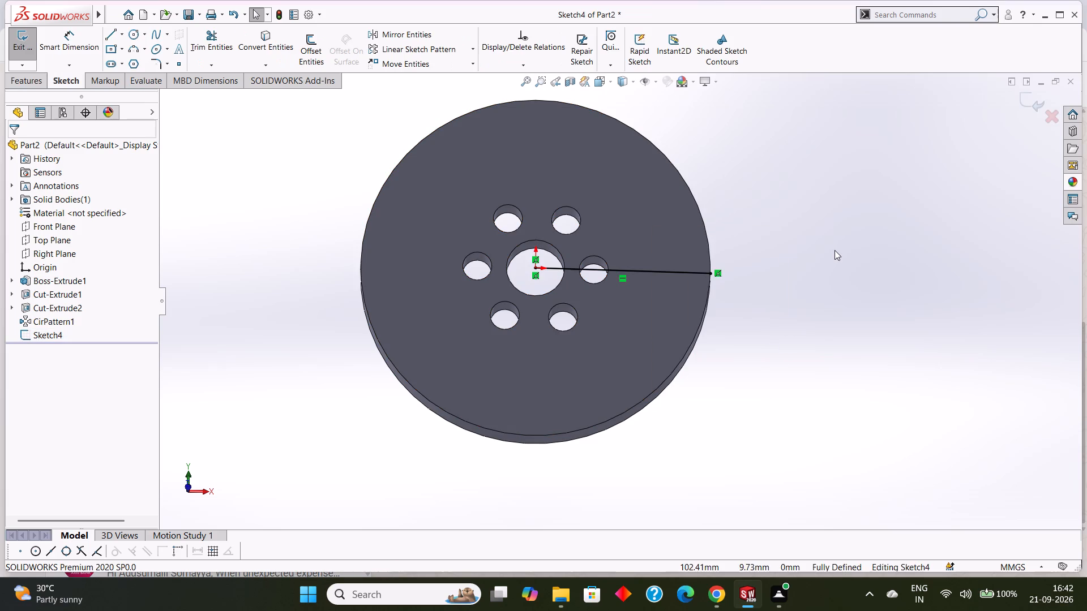
key("ctrl+z")
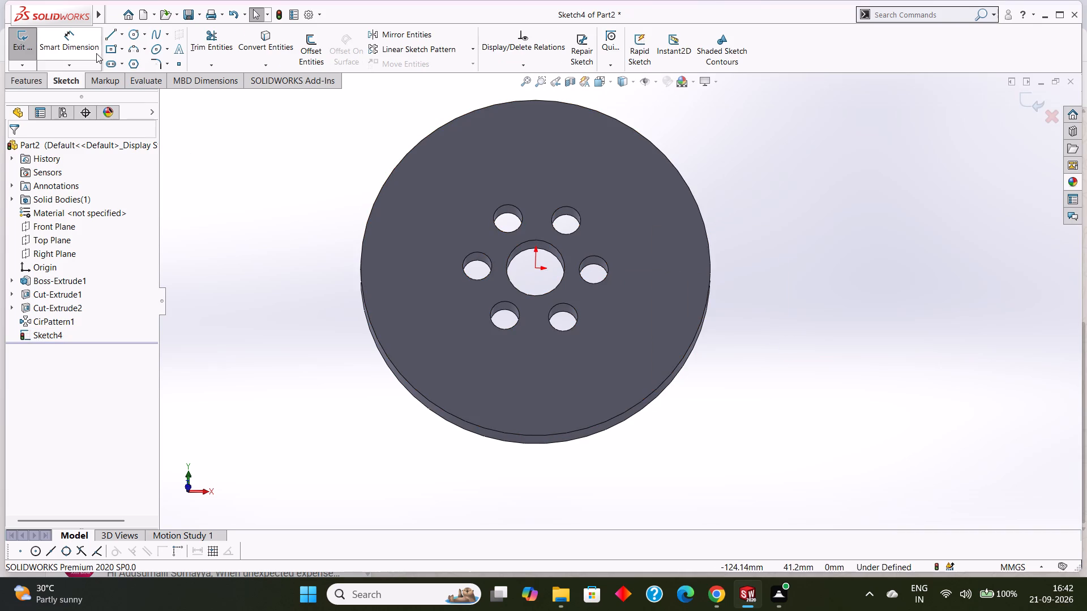
Sketch a horizontal construction centerline 60 mm long from the disc's centre to its outer edge, through the seed hole.
left_click(120, 33)
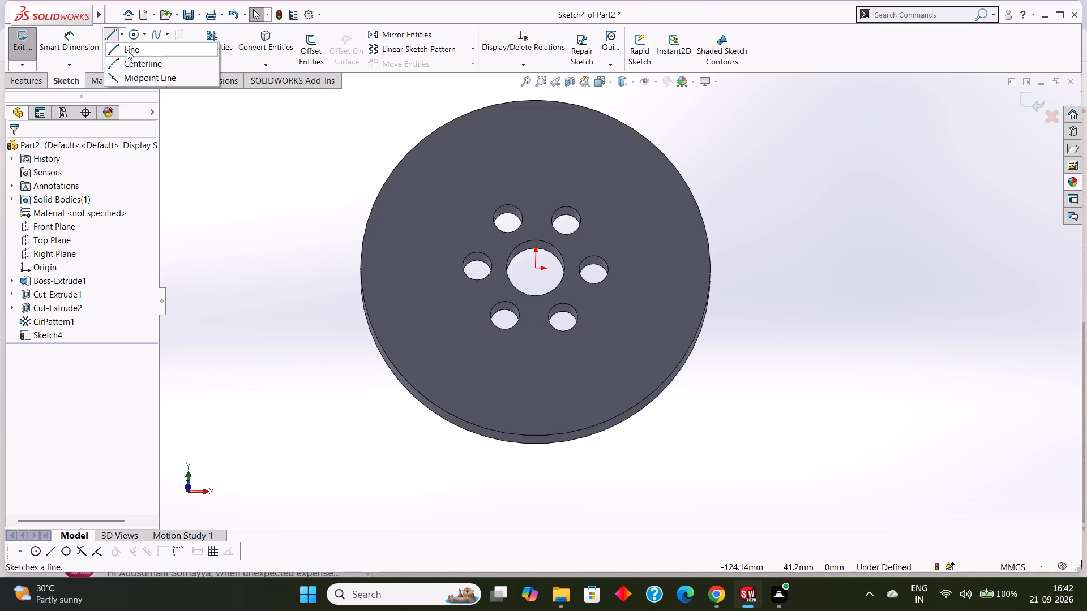
left_click(132, 62)
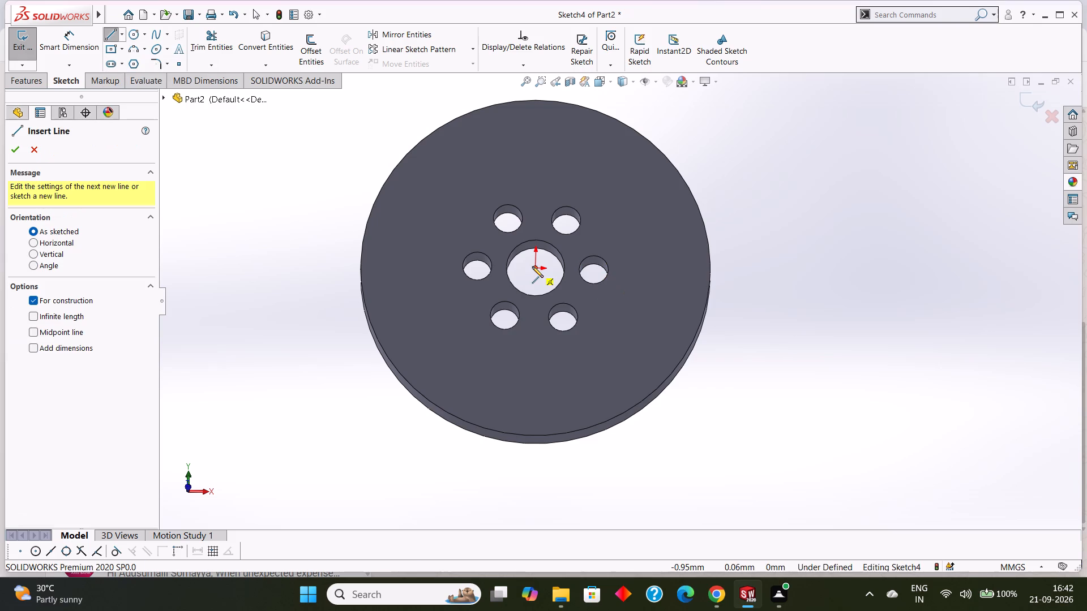
left_click(532, 268)
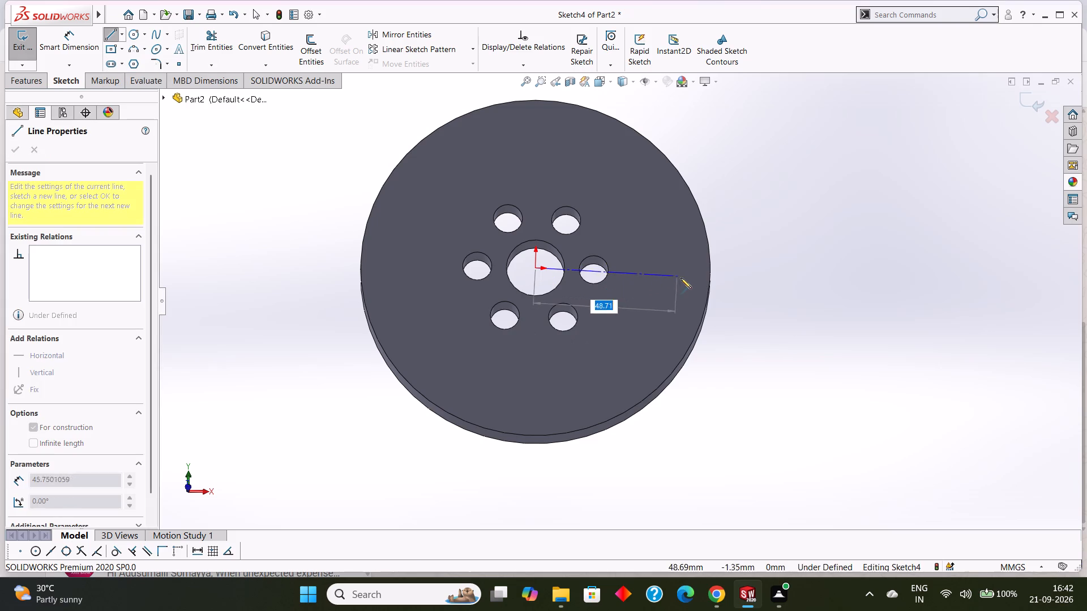
left_click(710, 273)
right_click(761, 240)
left_click(785, 246)
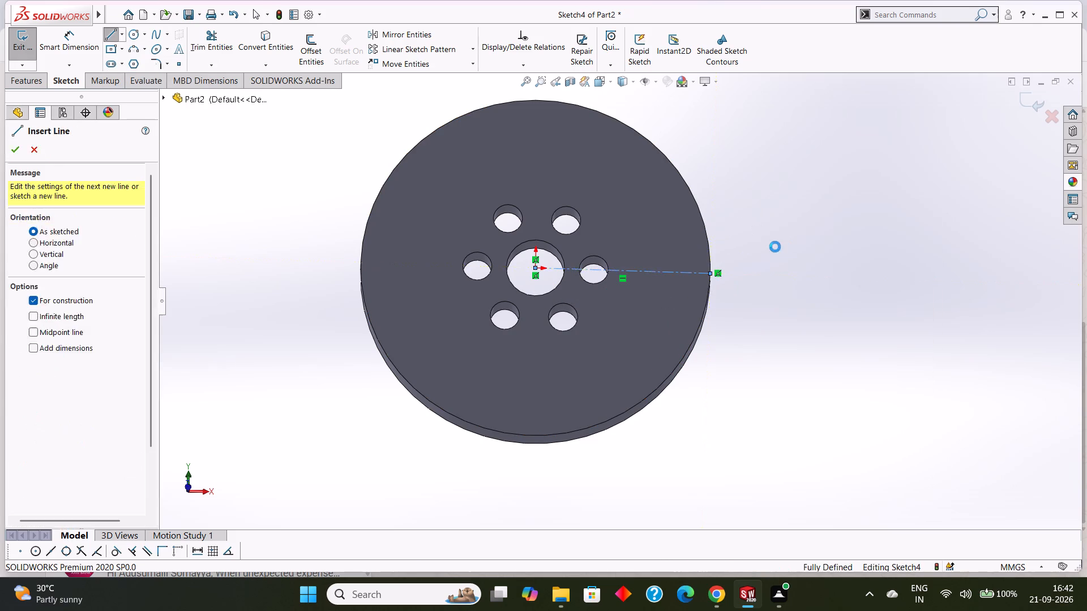
left_click(636, 208)
key("ctrl+8")
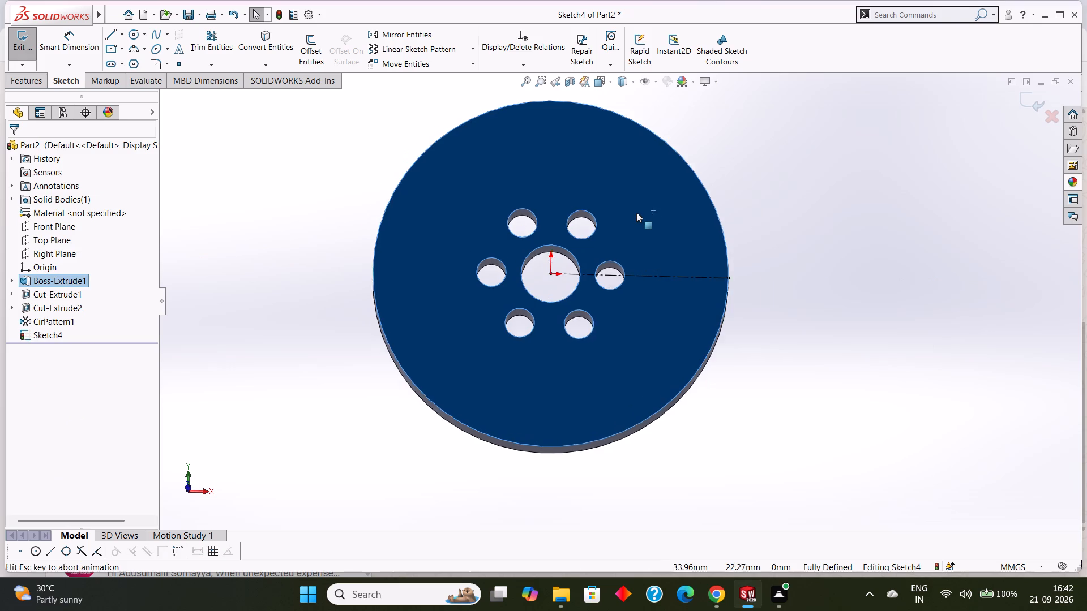
key("Escape")
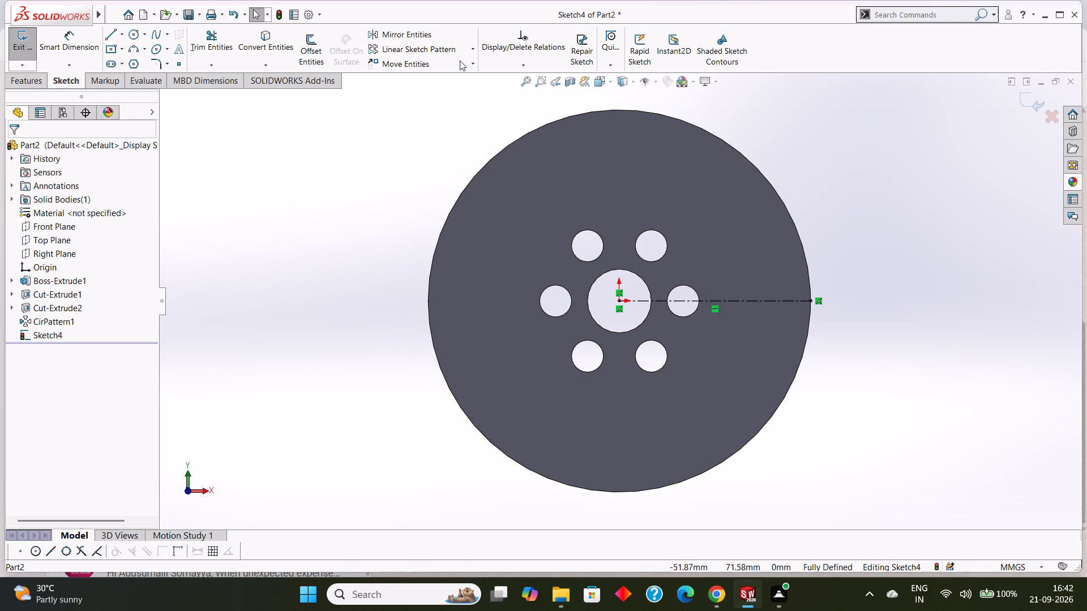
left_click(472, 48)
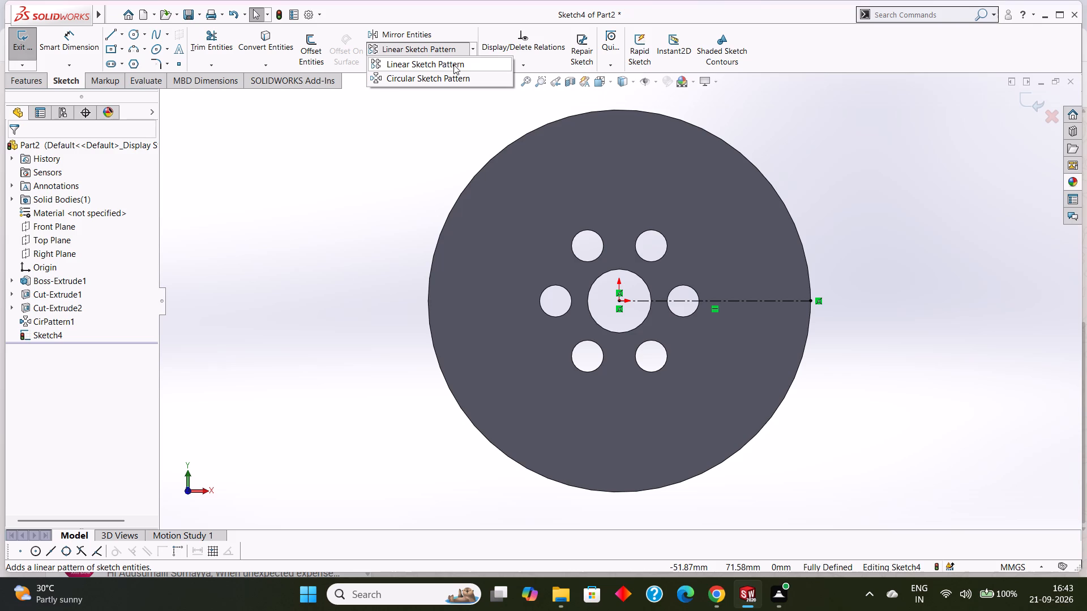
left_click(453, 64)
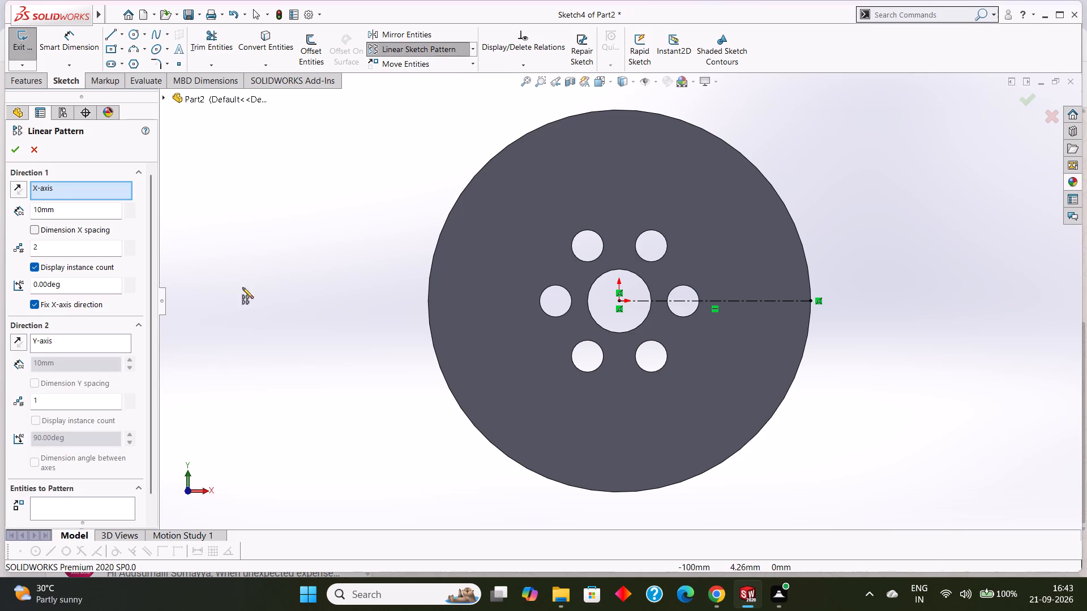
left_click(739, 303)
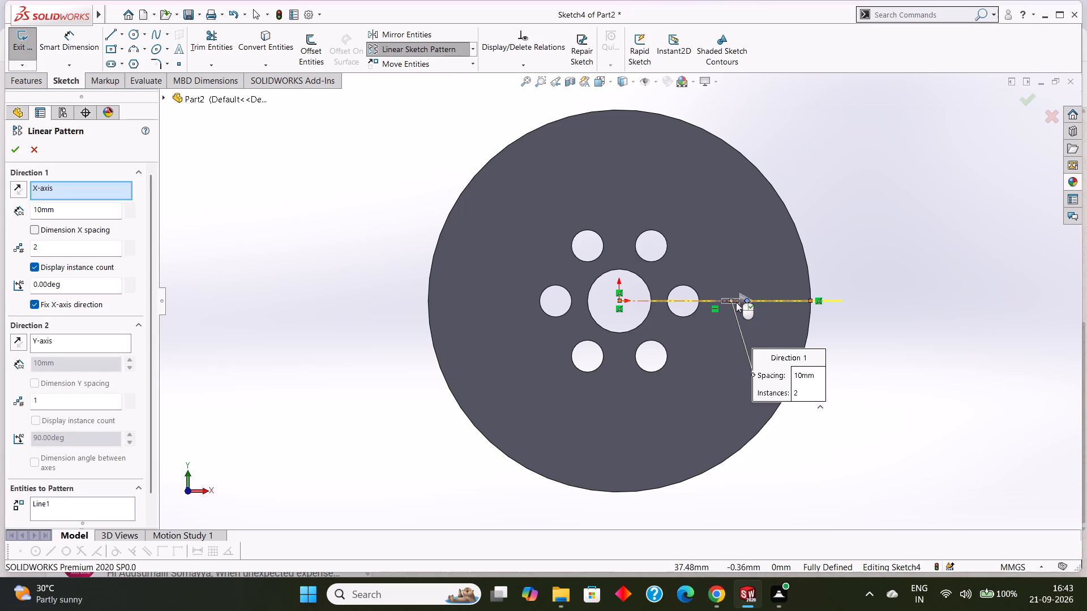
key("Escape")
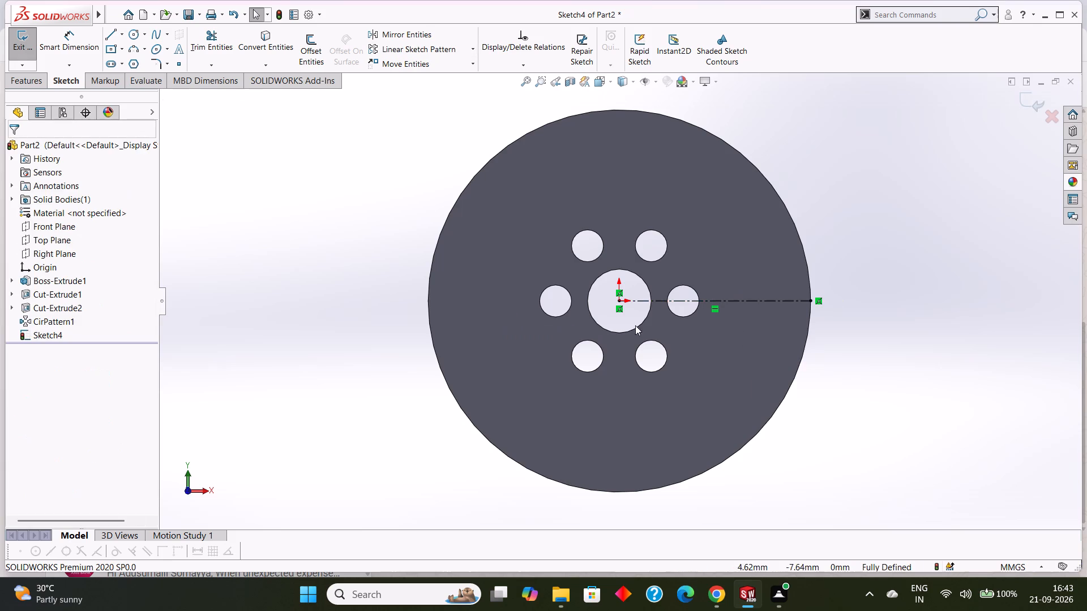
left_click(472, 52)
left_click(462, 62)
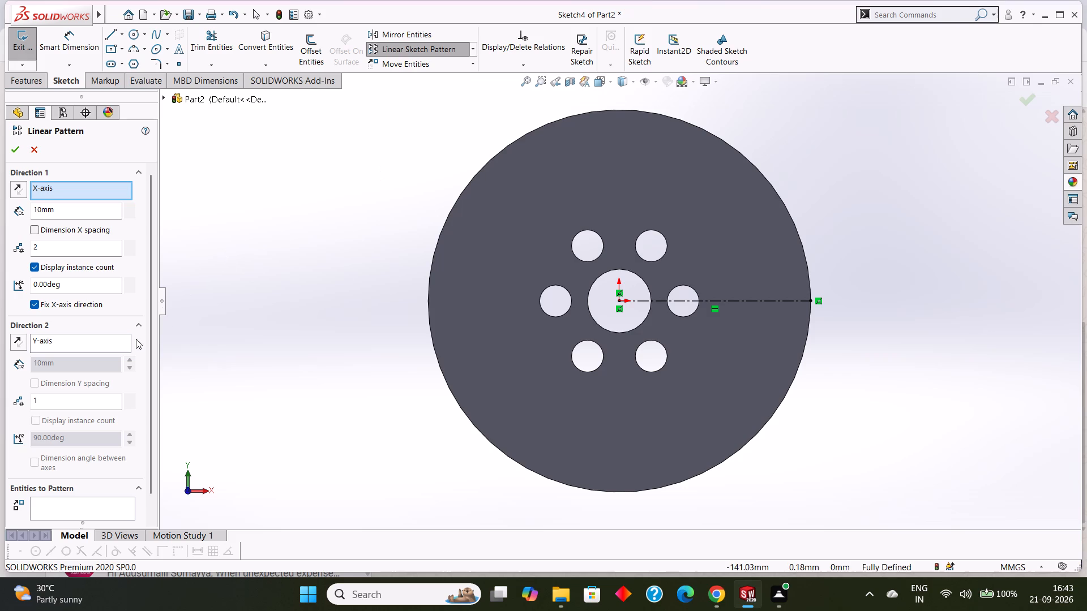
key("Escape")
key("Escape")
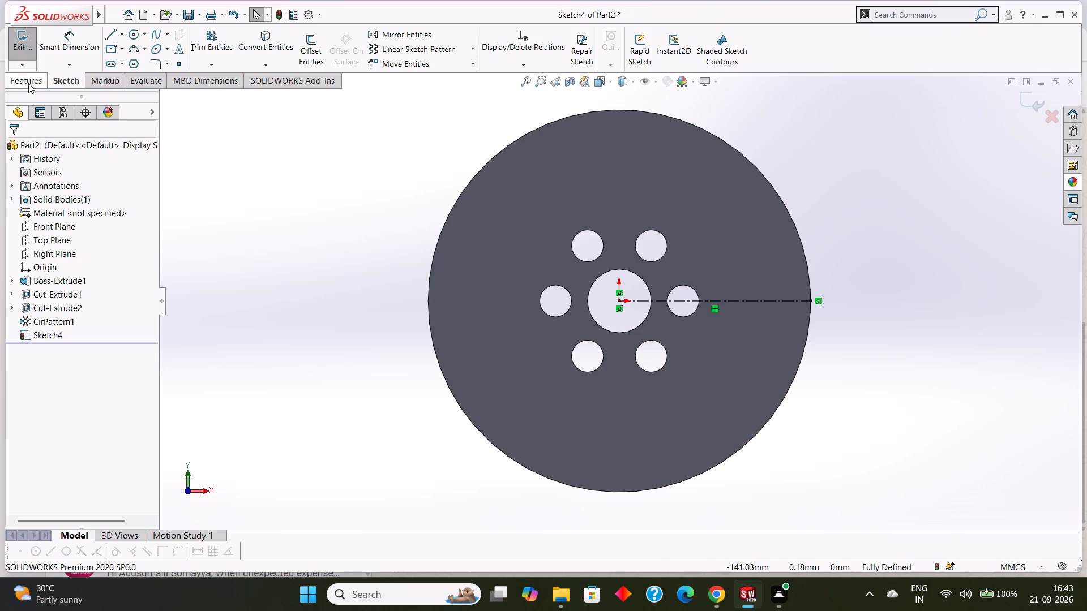
Close the sketch and create a linear pattern of the 10 mm seed hole along the centerline, with 15 mm spacing and 3 instances.
left_click(28, 81)
left_click(57, 79)
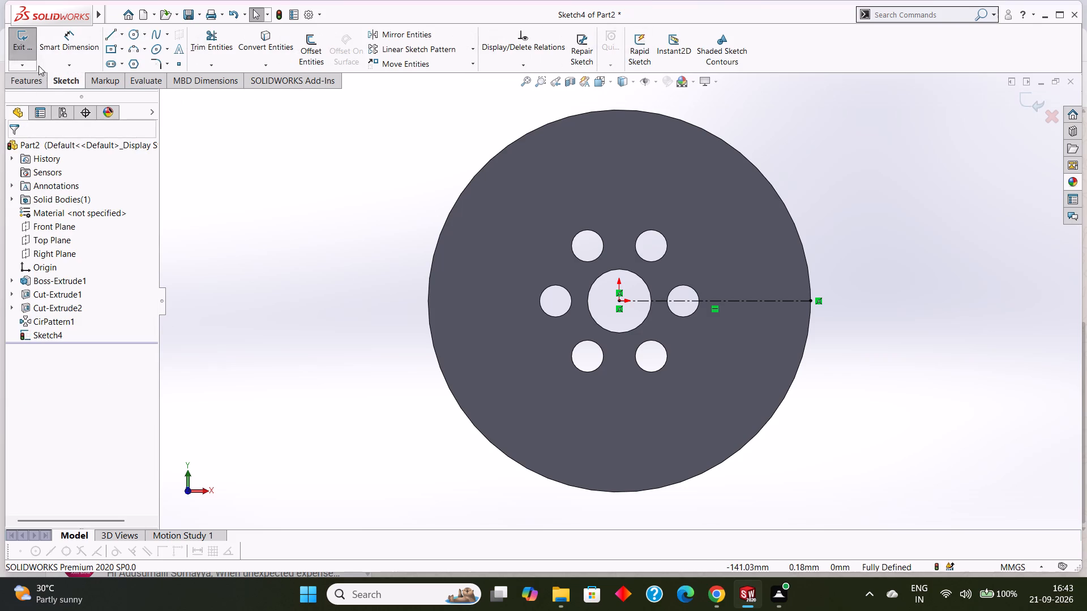
left_click(23, 48)
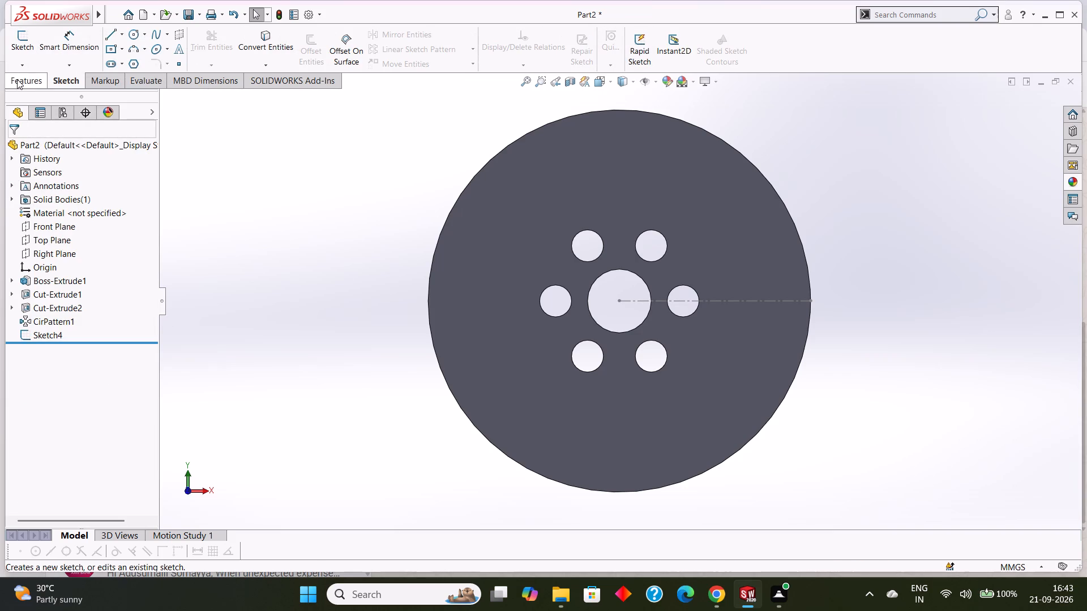
left_click(17, 79)
left_click(418, 68)
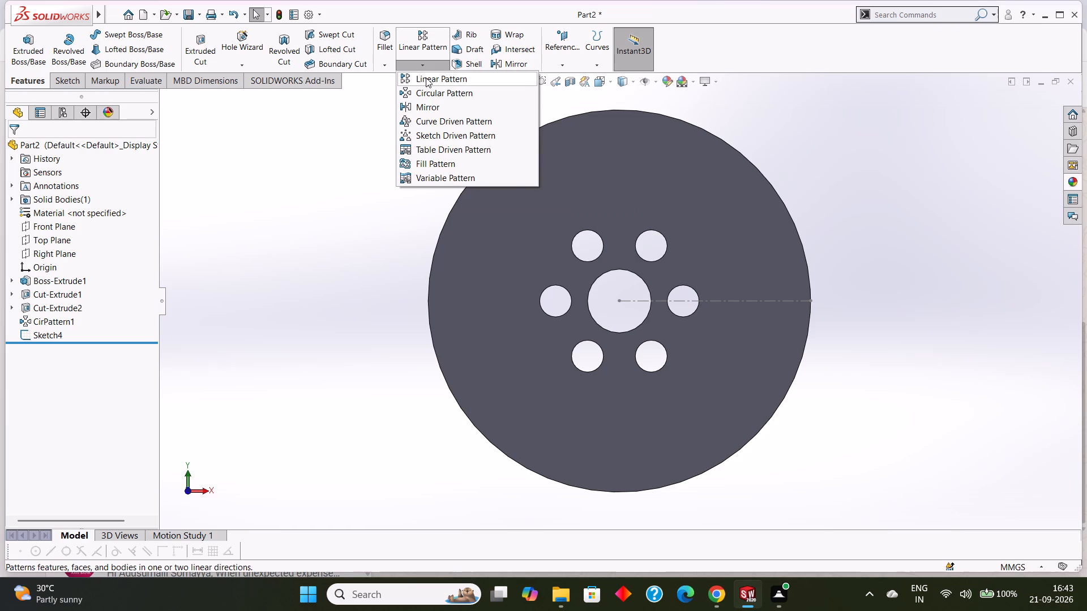
left_click(426, 78)
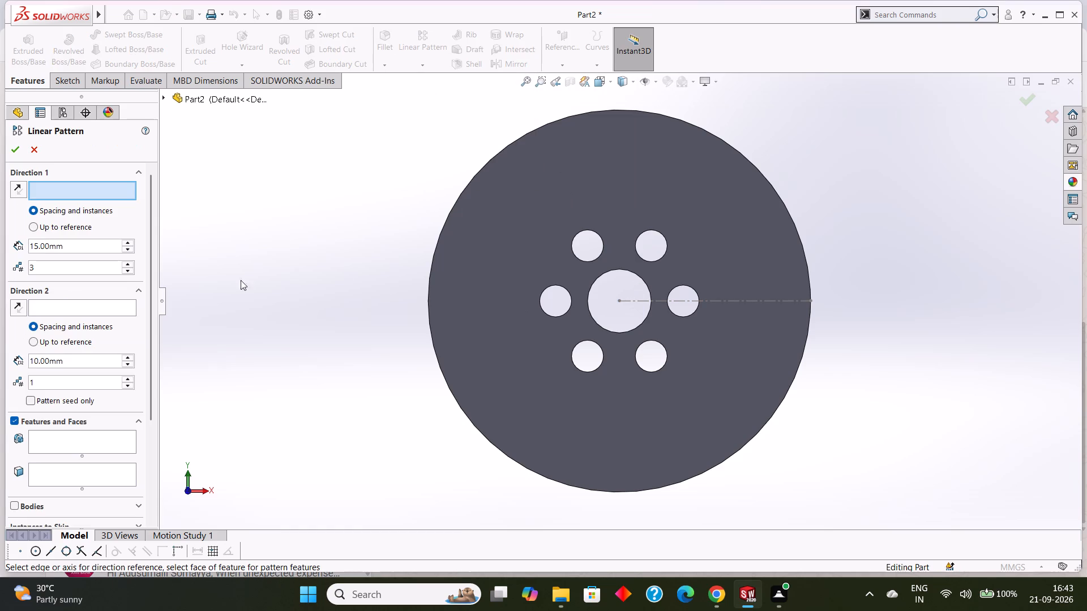
left_click(641, 299)
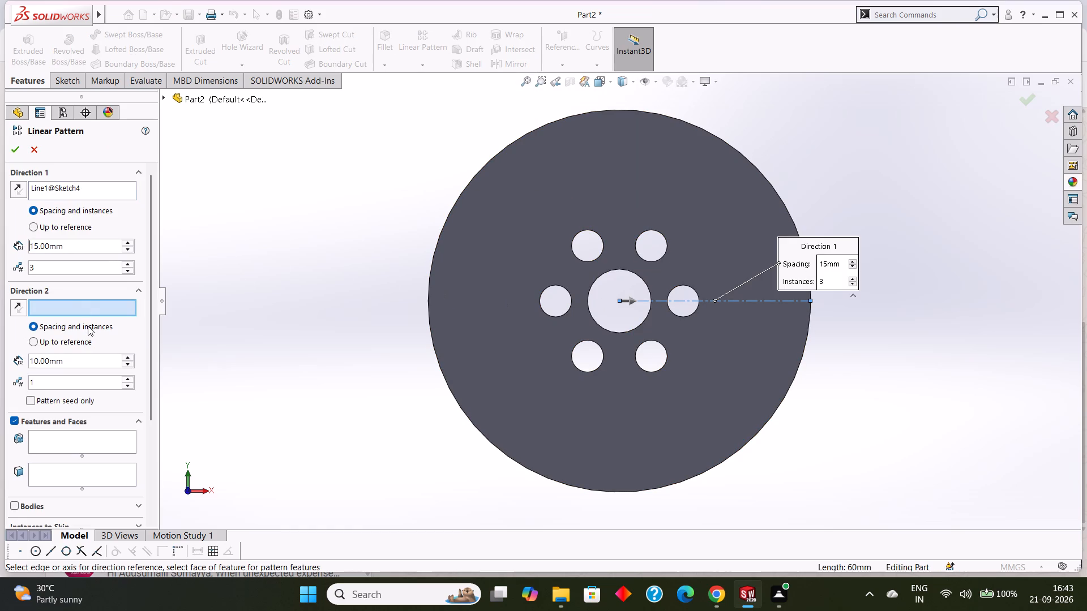
left_click(66, 434)
scroll(695, 310, "down", 6)
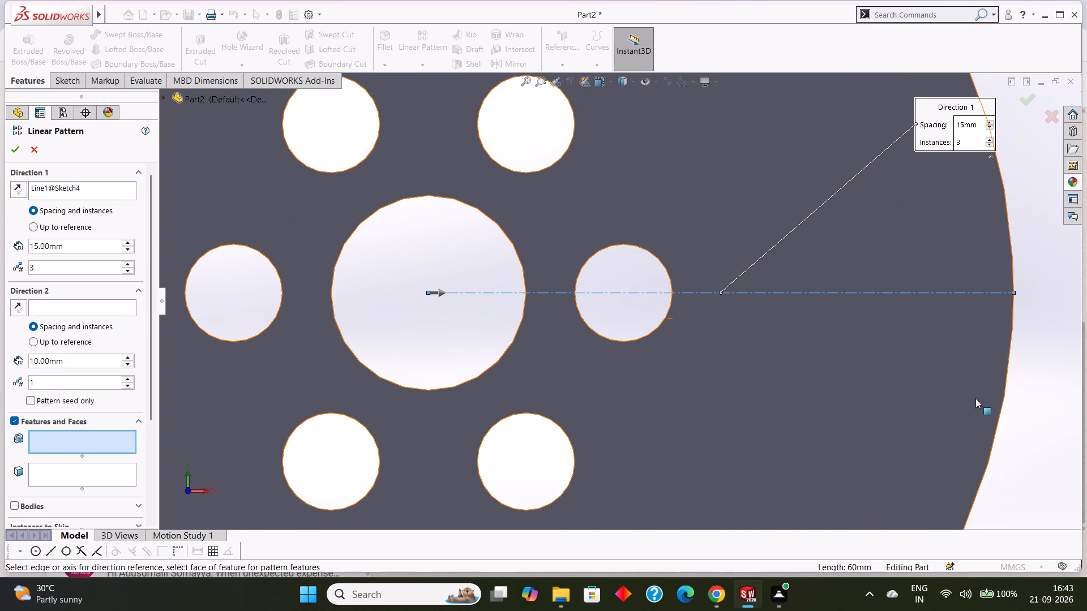
middle_click_drag(1026, 397, 1028, 364)
left_click(620, 255)
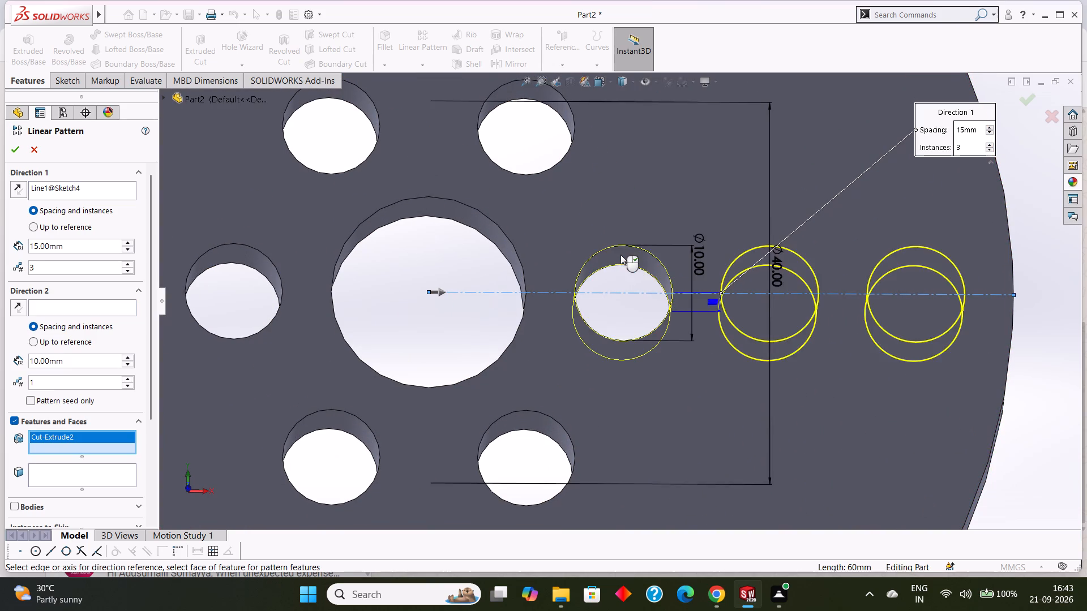
scroll(656, 263, "up", 5)
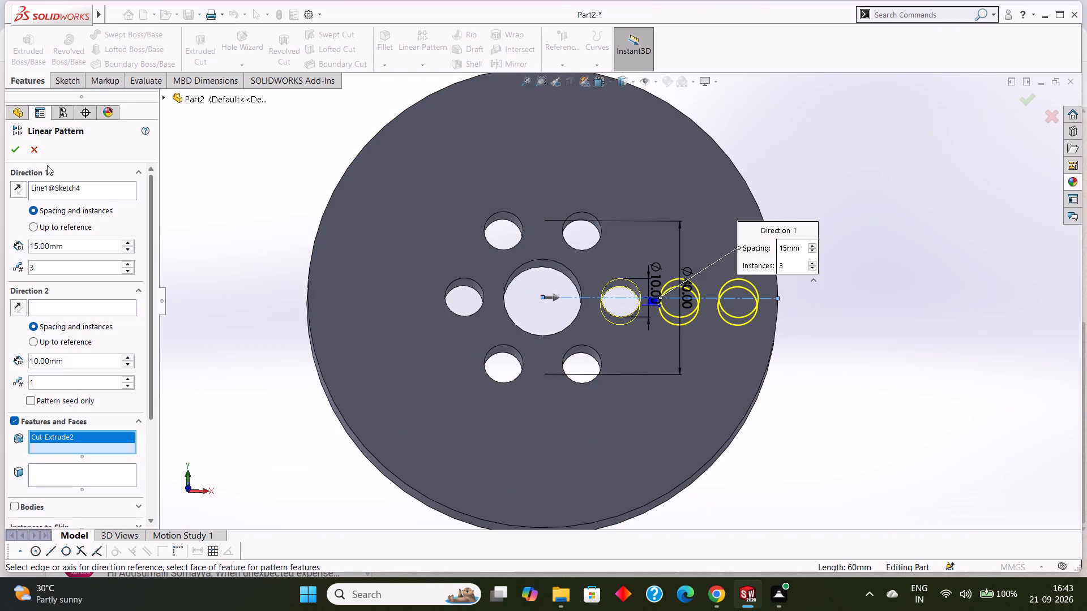
left_click(16, 146)
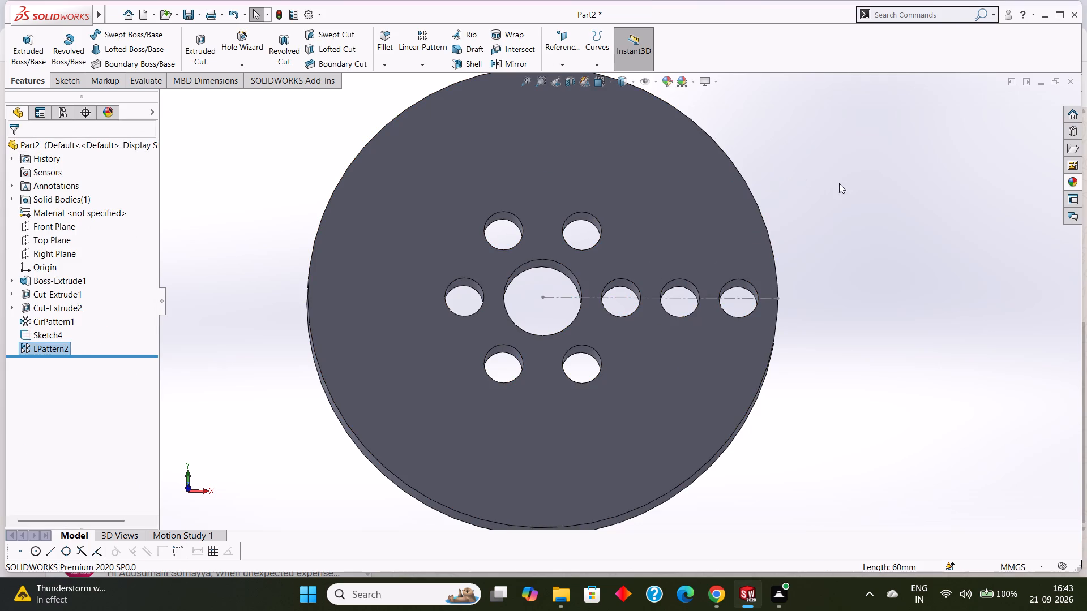
left_click(840, 183)
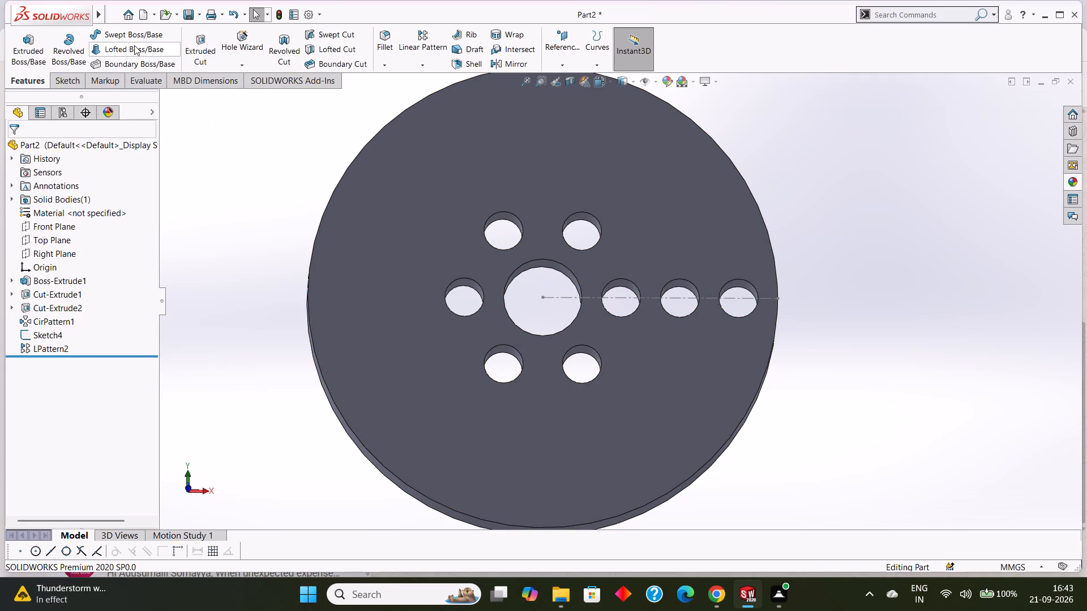
Hide the radial centerline sketch.
right_click(559, 295)
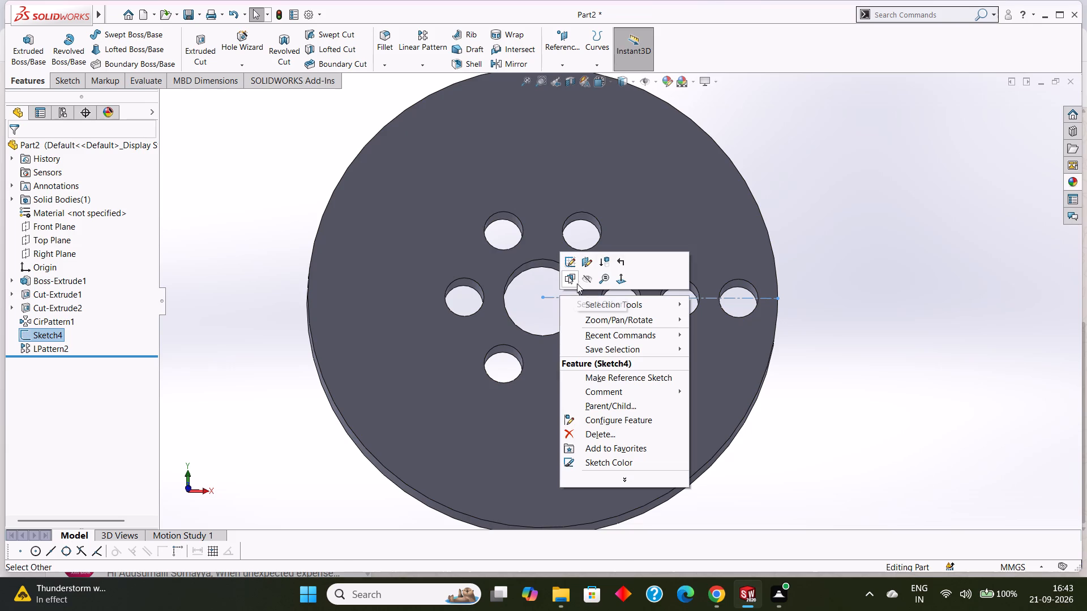
left_click(584, 276)
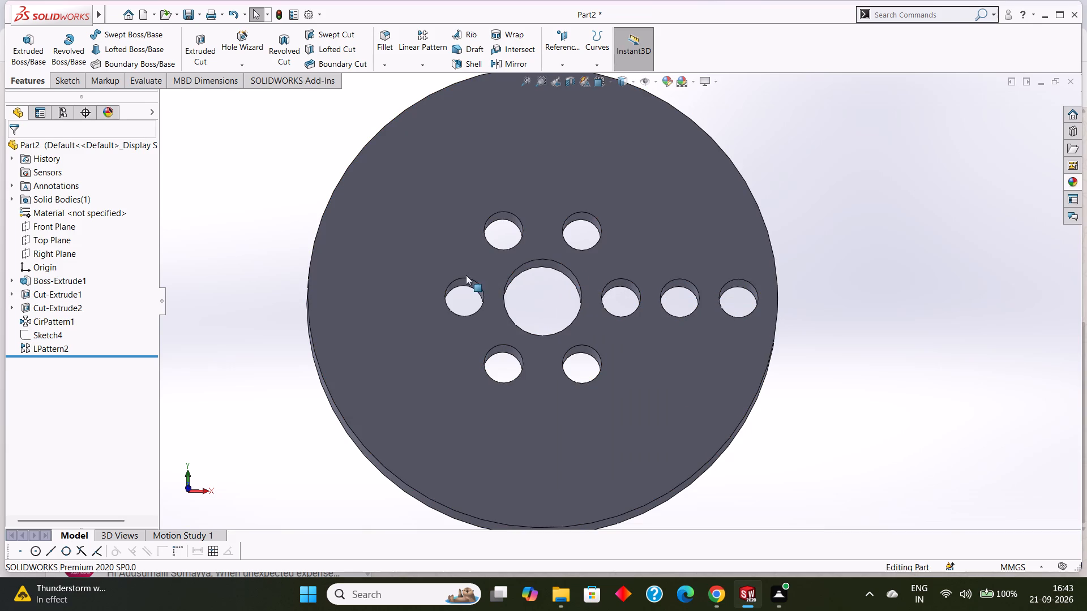
Open a new sketch on the disc's front face, viewed normal to it.
left_click(648, 199)
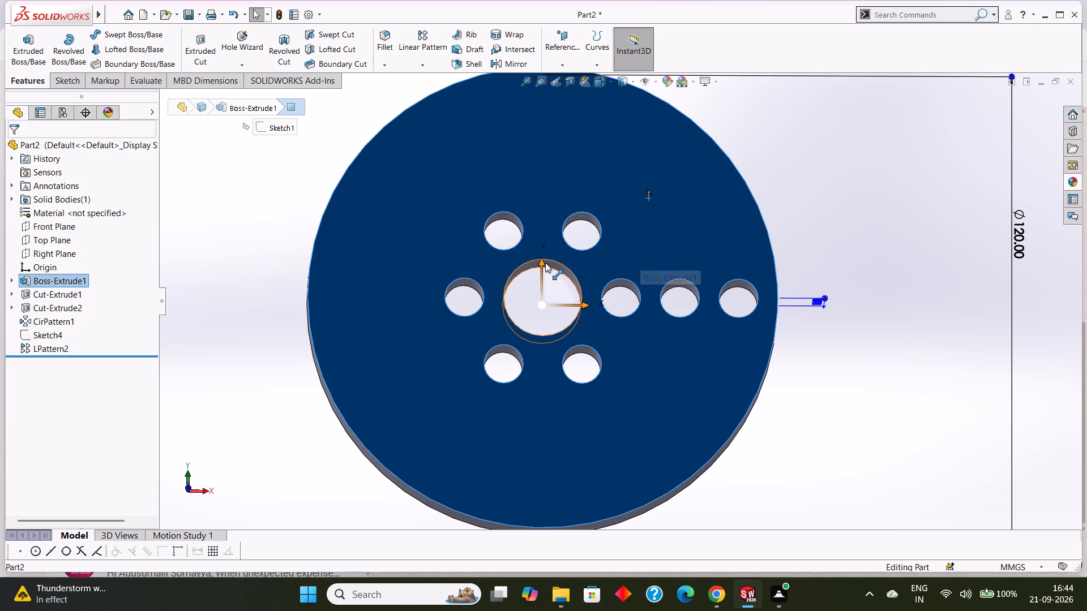
key("Escape")
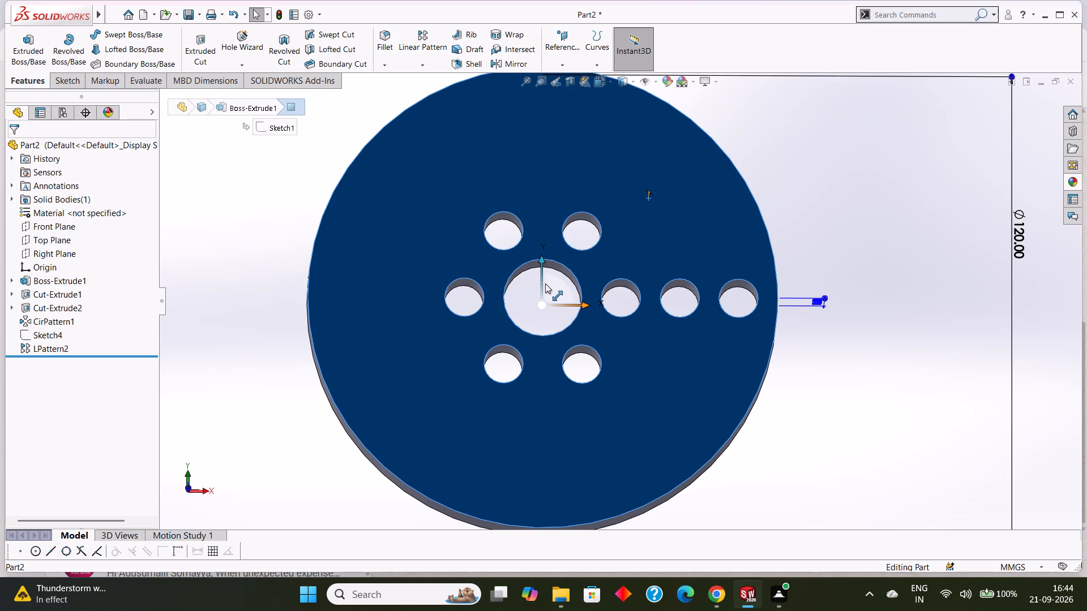
left_click(622, 123)
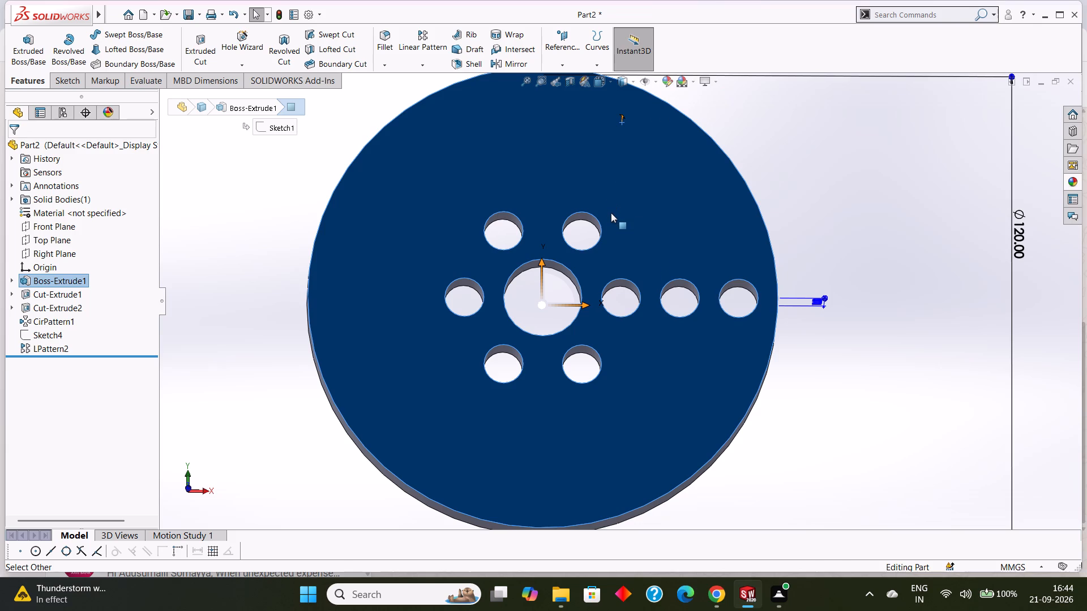
key("ctrl+8")
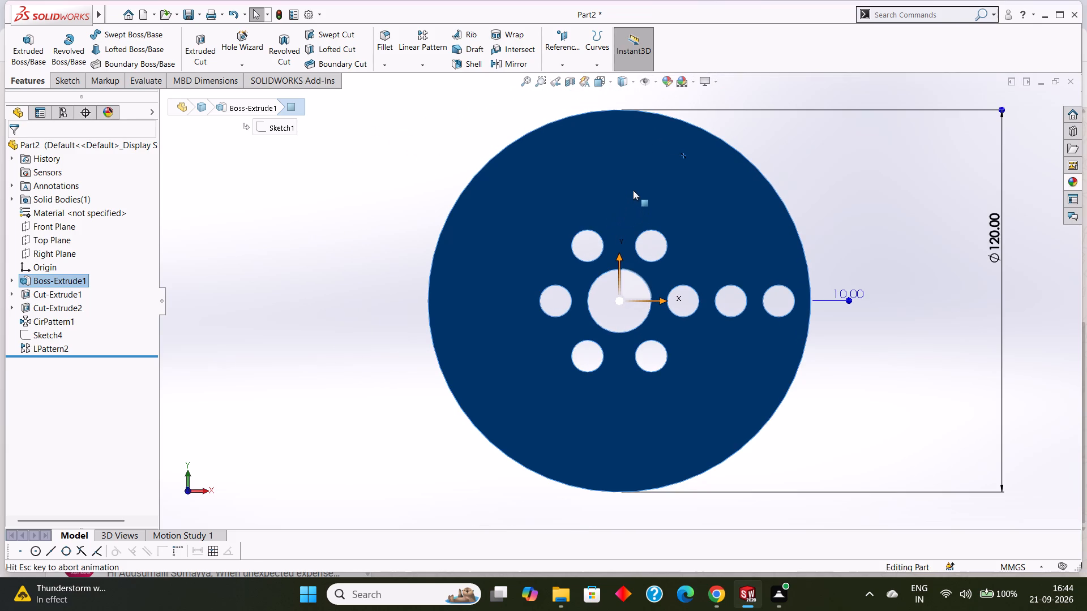
right_click(633, 190)
left_click(662, 177)
key("Escape")
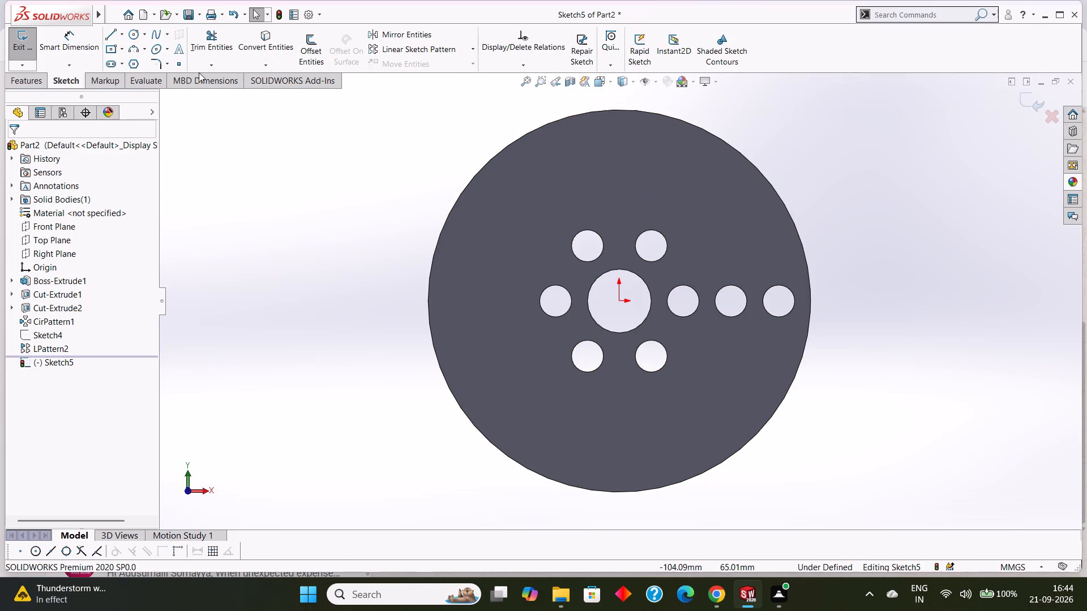
Sketch a horizontal construction centerline 60 mm long from the disc's centre to the outer edge opposite the three-hole row, and close the sketch.
left_click(123, 37)
left_click(140, 62)
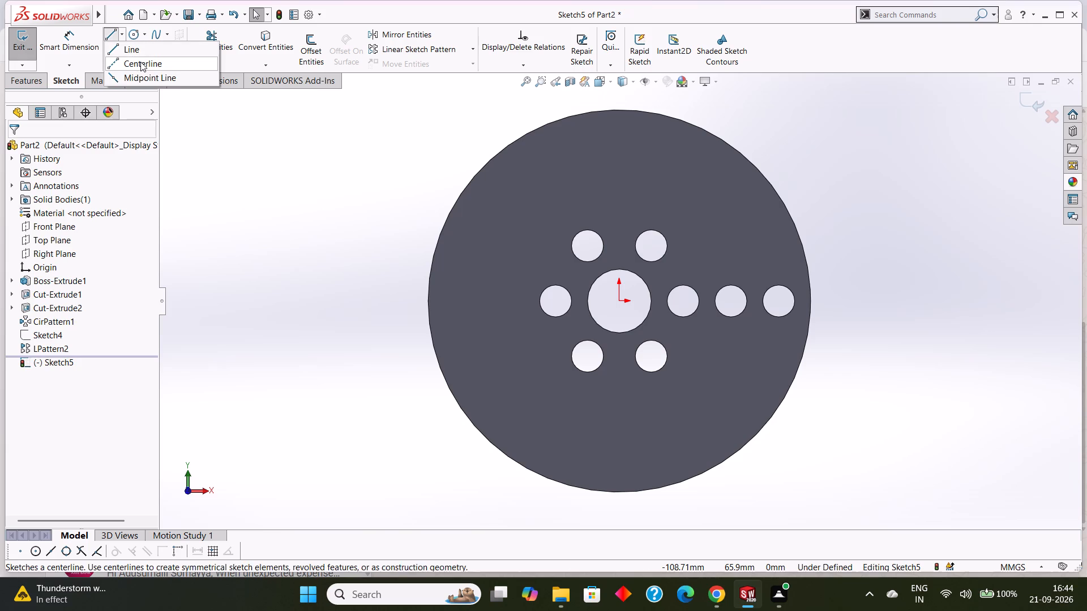
left_click(620, 299)
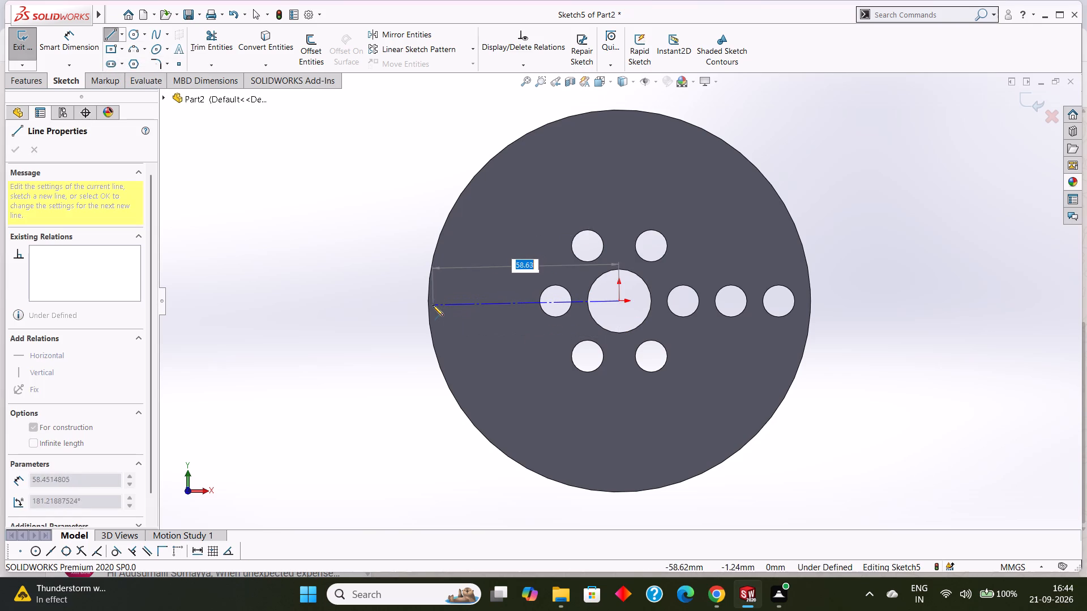
left_click(427, 303)
right_click(358, 249)
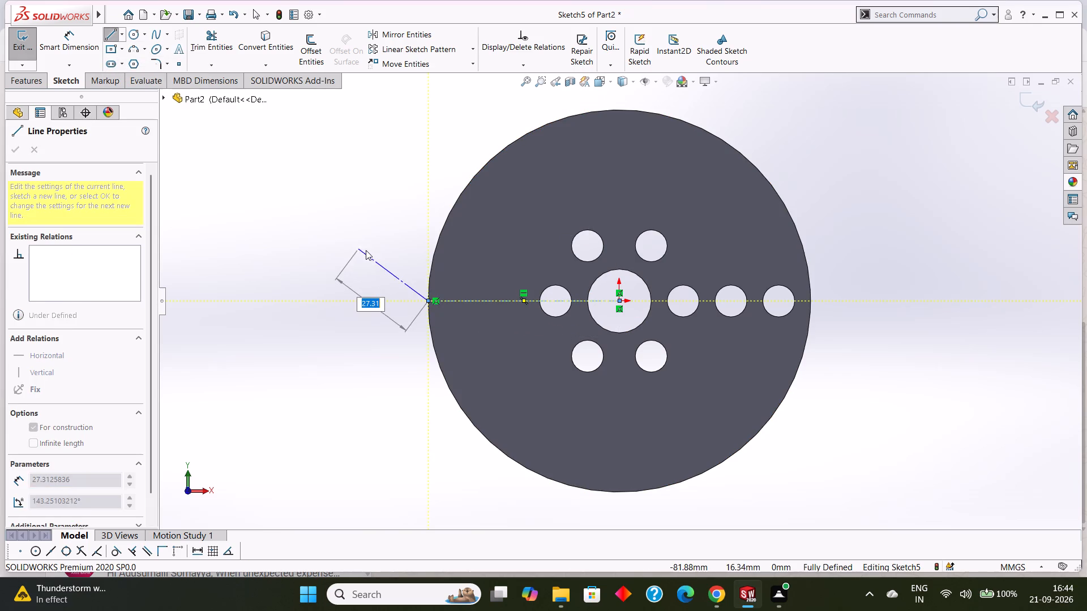
left_click(382, 255)
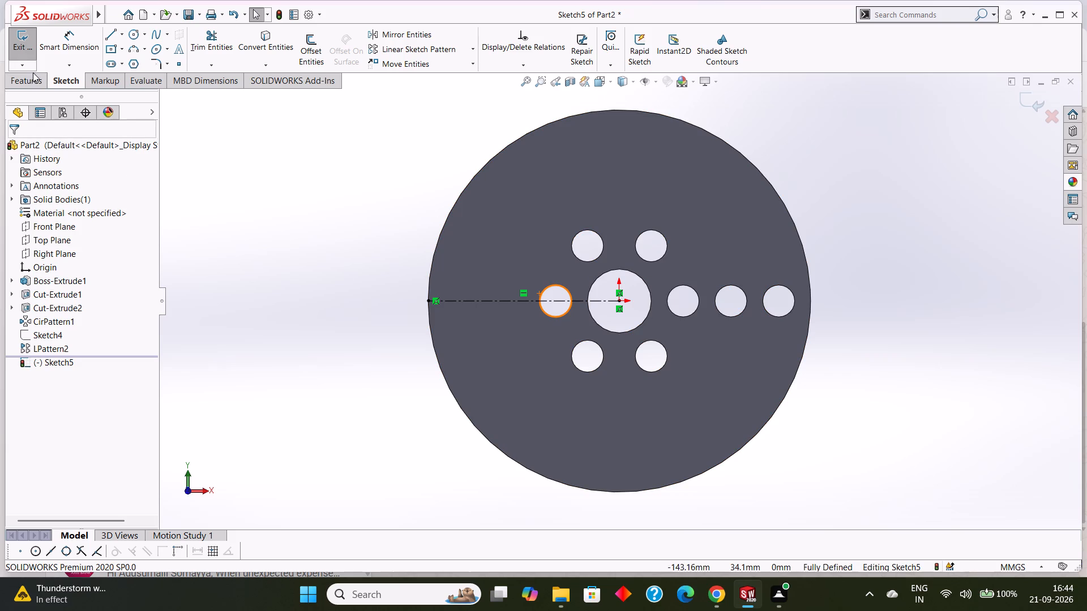
left_click(26, 45)
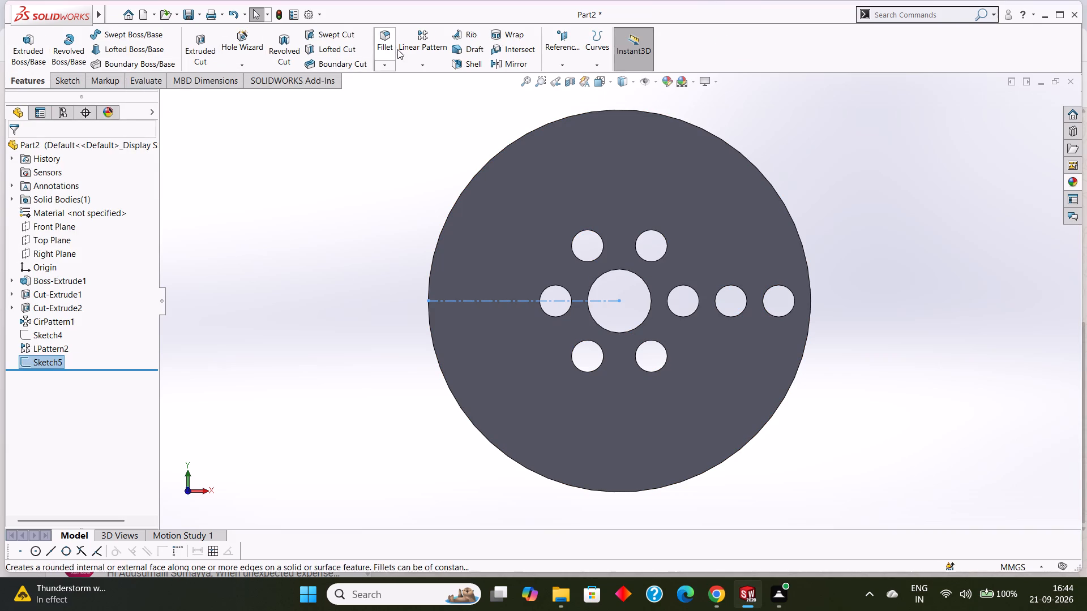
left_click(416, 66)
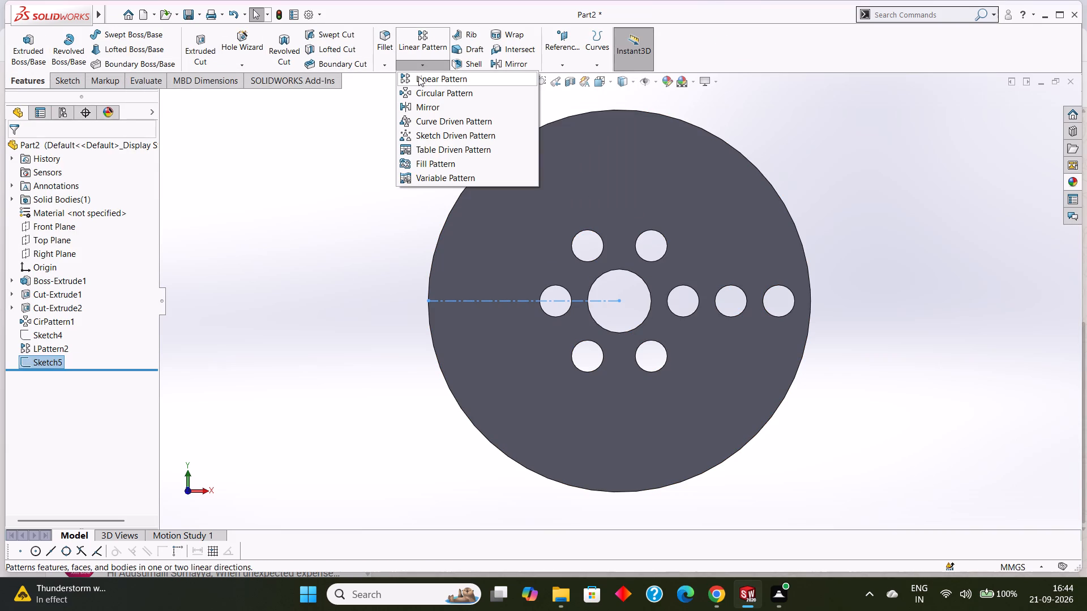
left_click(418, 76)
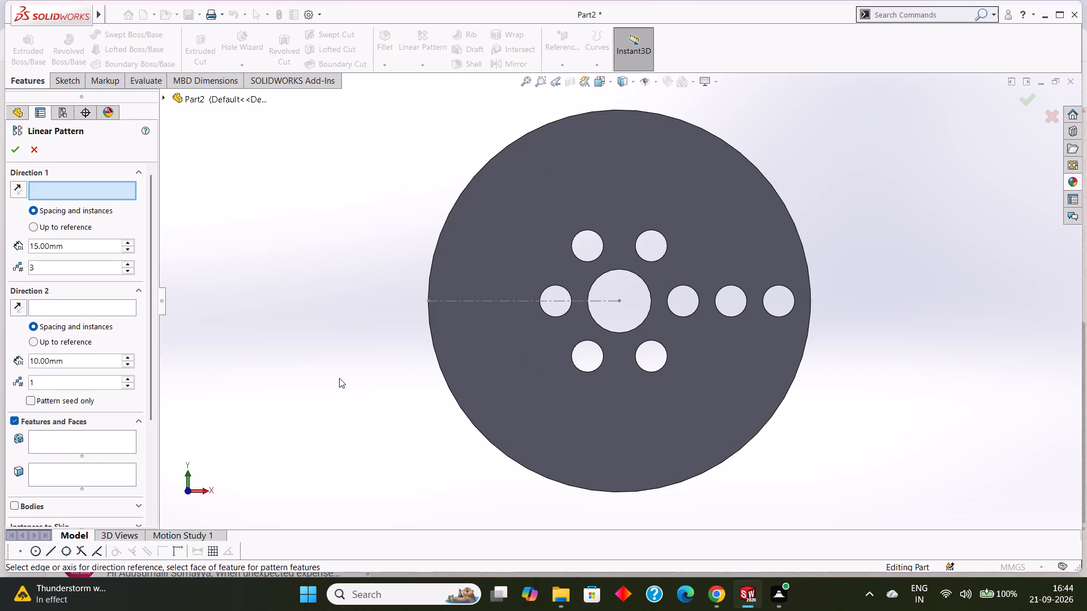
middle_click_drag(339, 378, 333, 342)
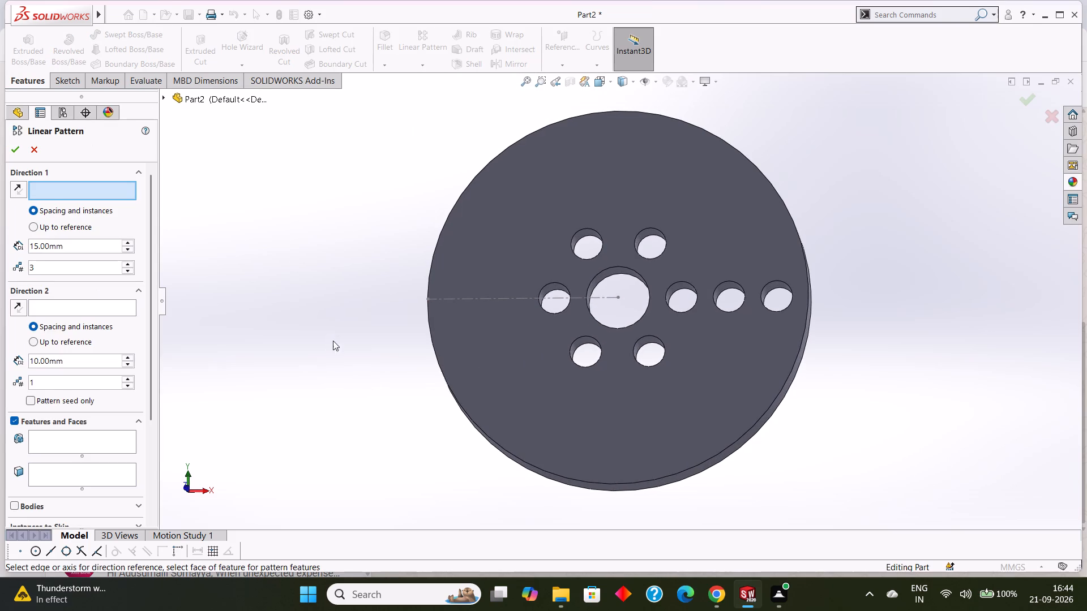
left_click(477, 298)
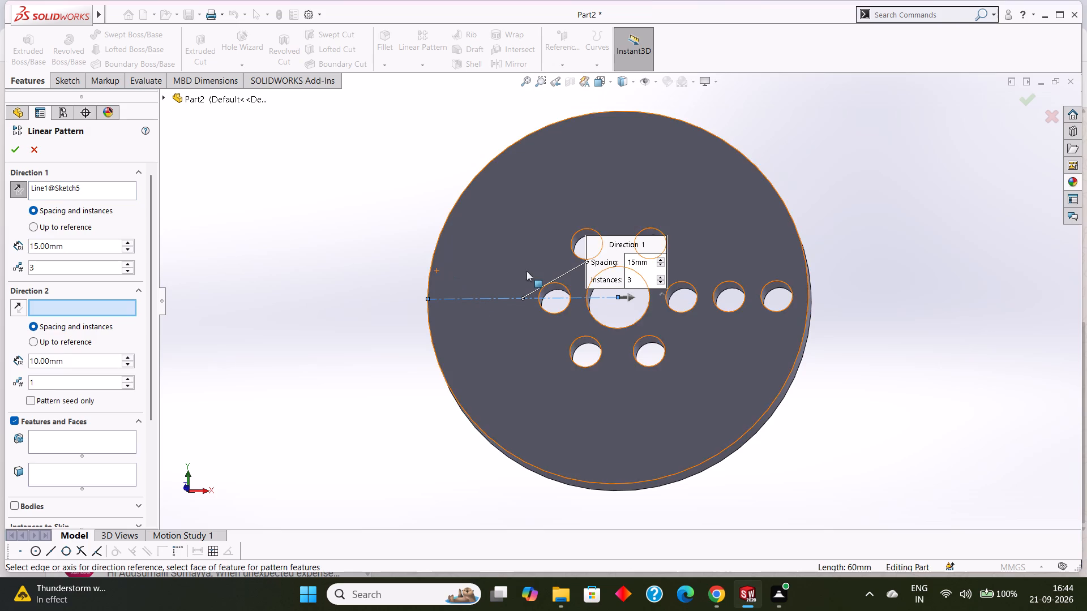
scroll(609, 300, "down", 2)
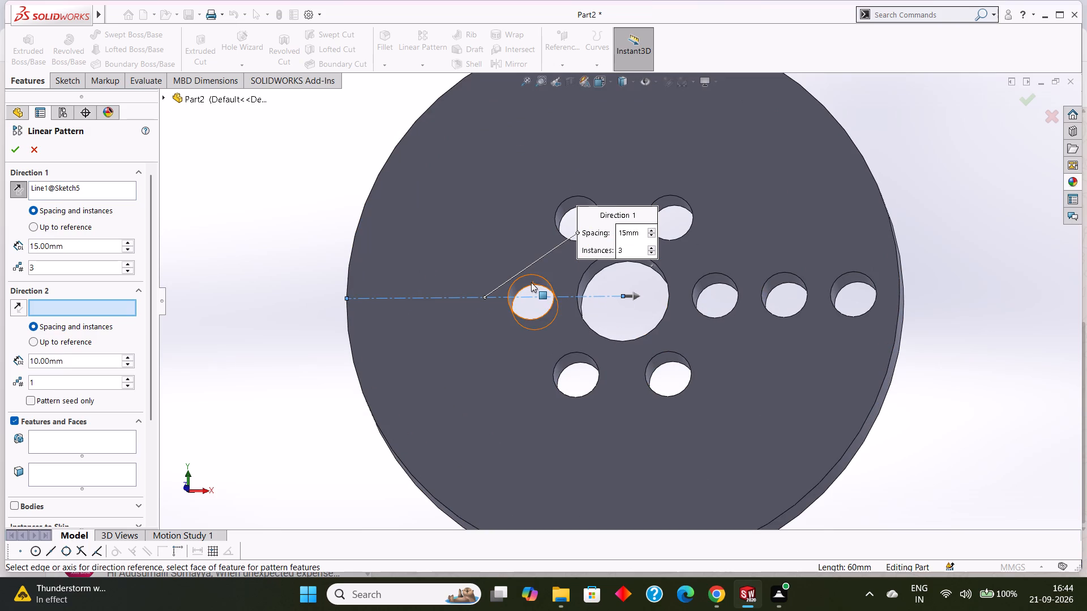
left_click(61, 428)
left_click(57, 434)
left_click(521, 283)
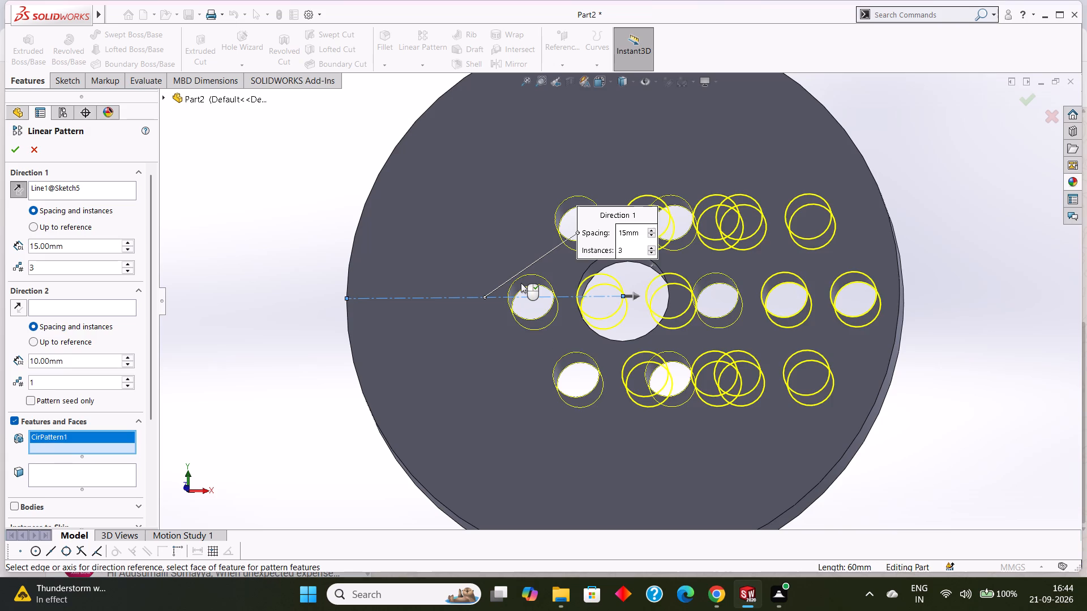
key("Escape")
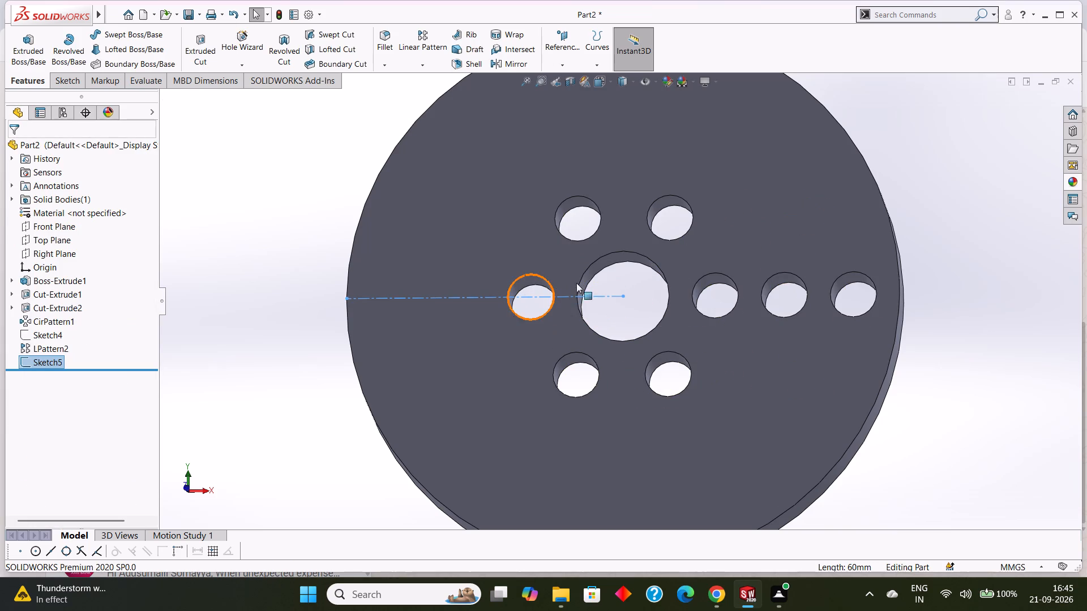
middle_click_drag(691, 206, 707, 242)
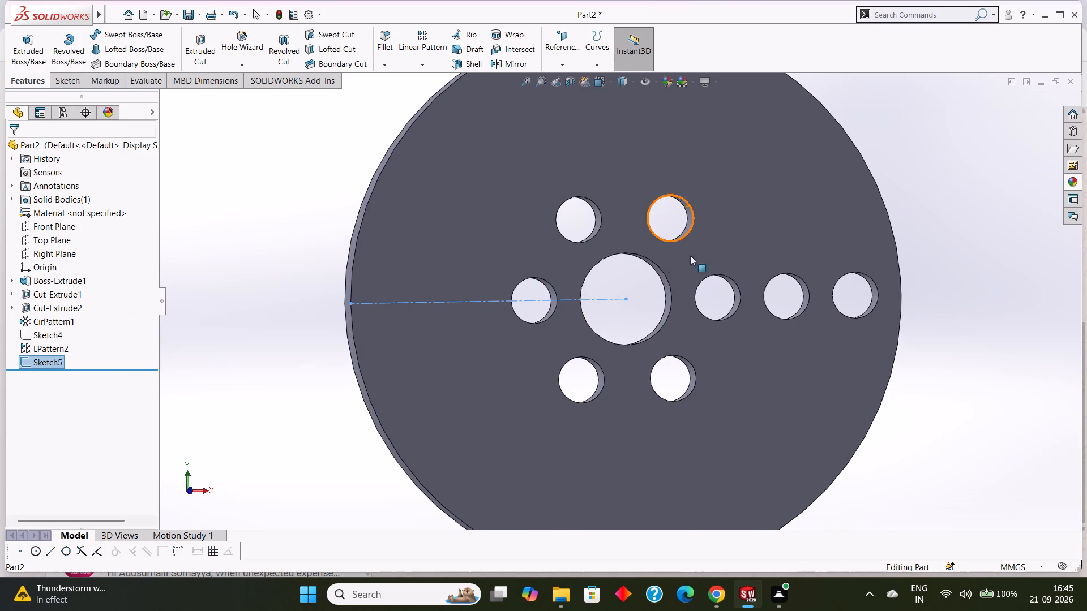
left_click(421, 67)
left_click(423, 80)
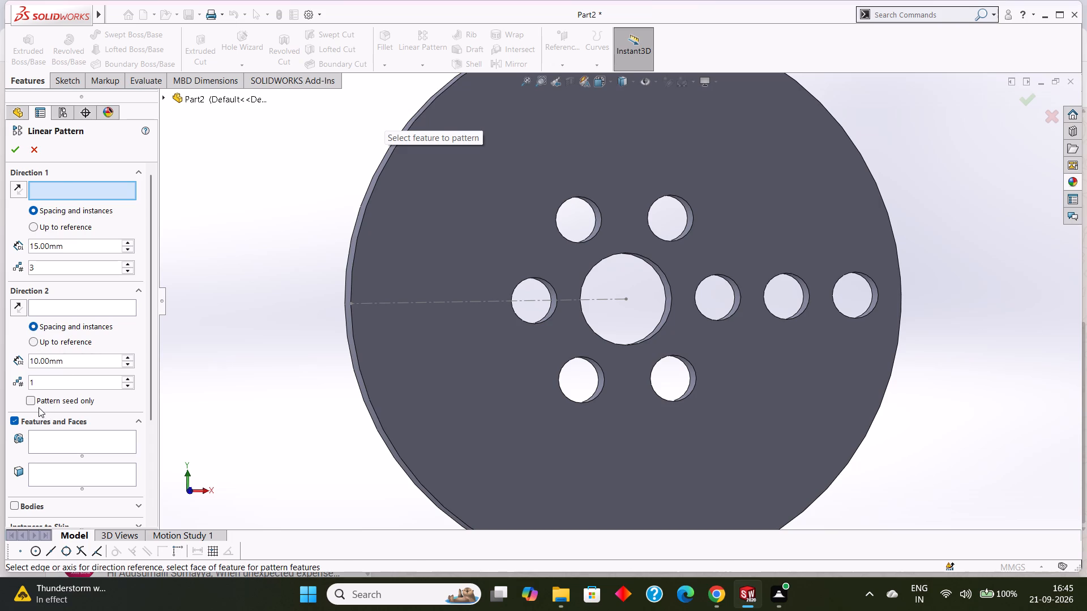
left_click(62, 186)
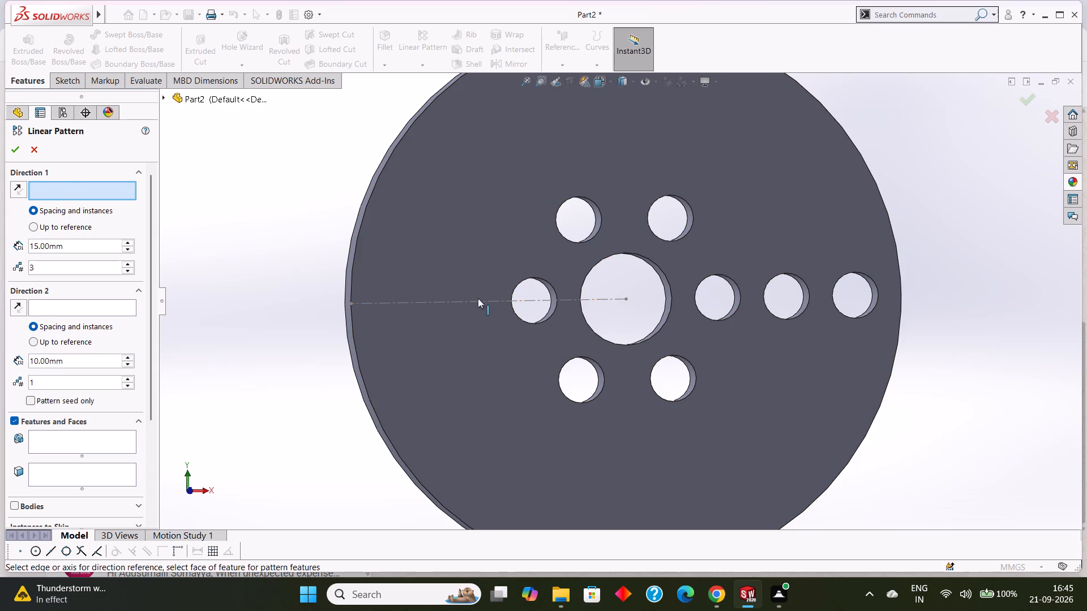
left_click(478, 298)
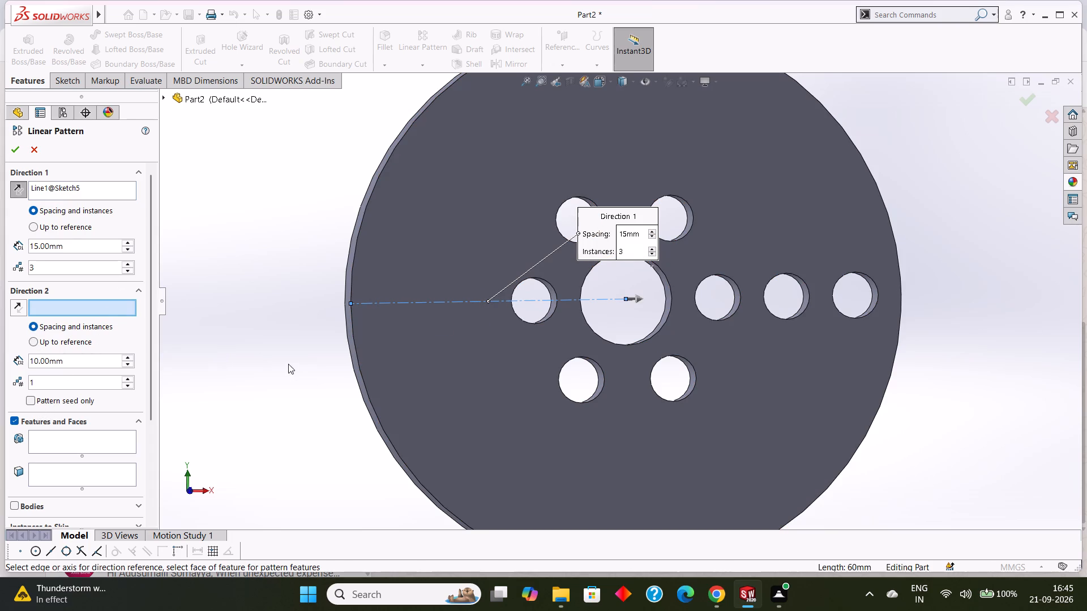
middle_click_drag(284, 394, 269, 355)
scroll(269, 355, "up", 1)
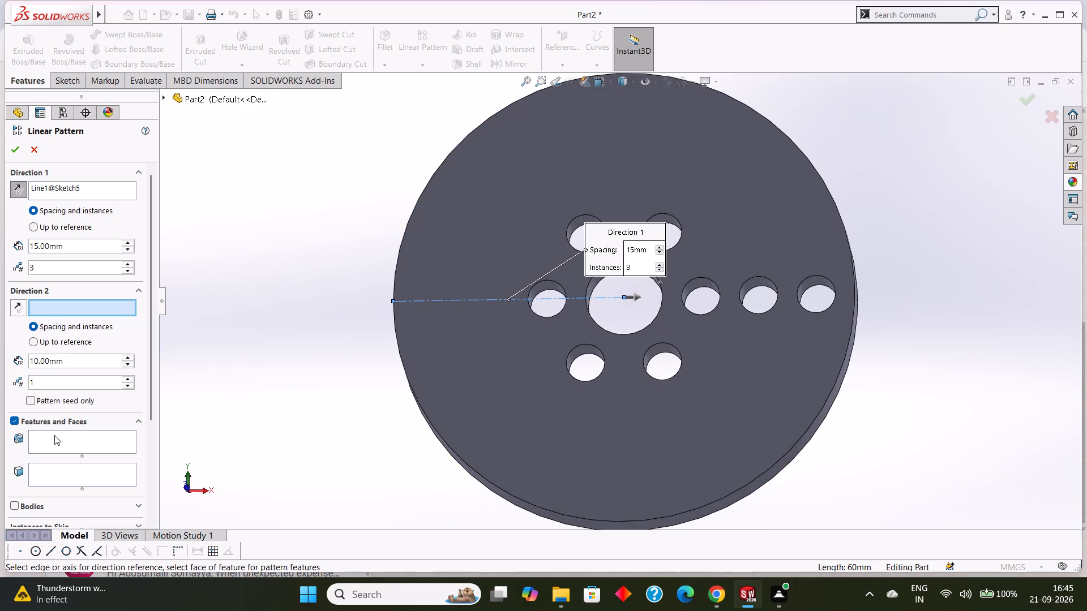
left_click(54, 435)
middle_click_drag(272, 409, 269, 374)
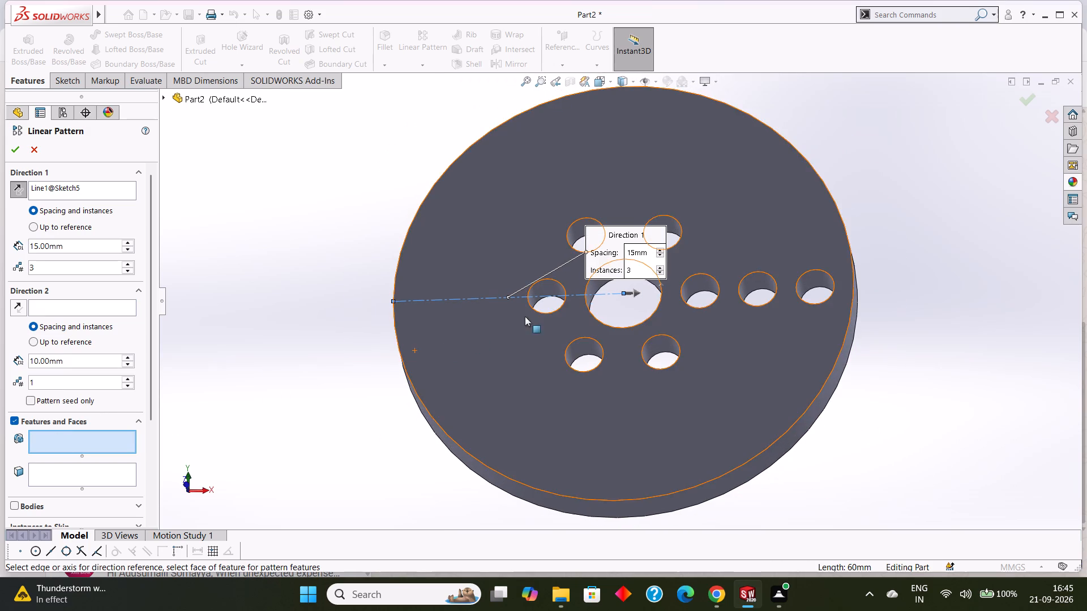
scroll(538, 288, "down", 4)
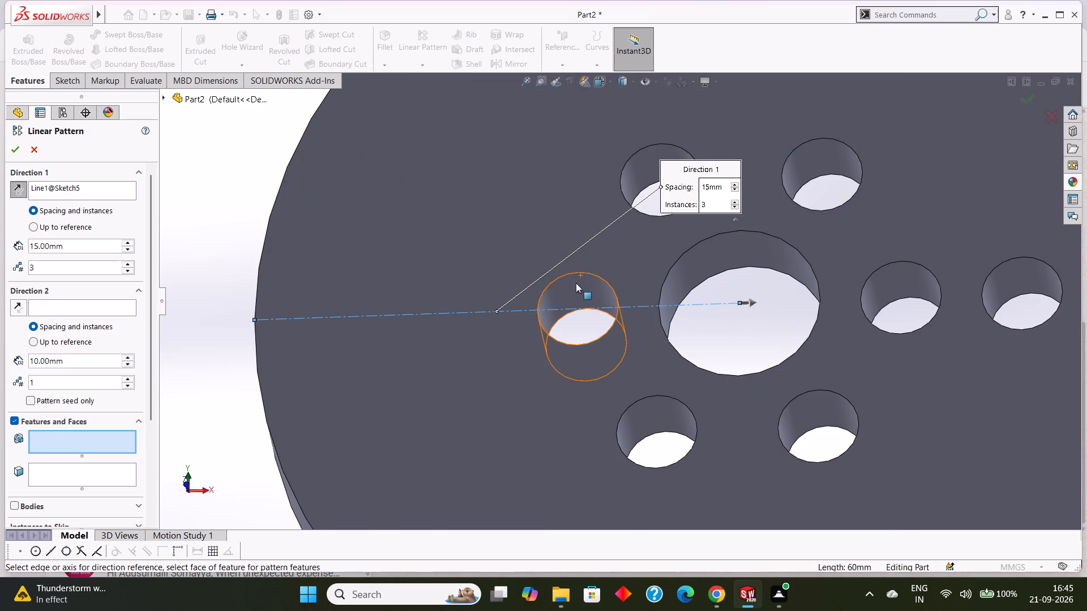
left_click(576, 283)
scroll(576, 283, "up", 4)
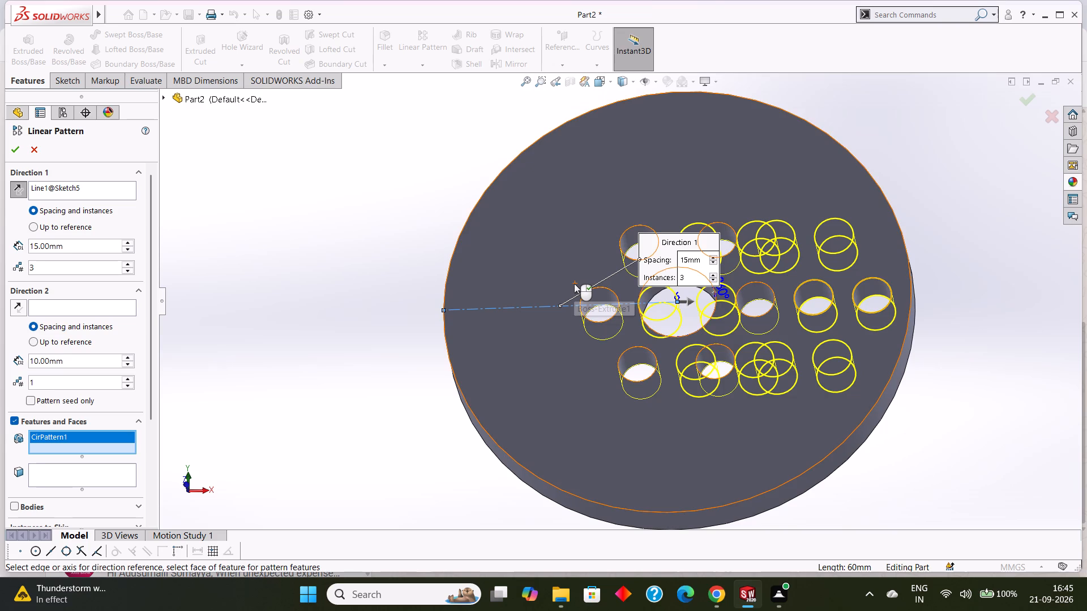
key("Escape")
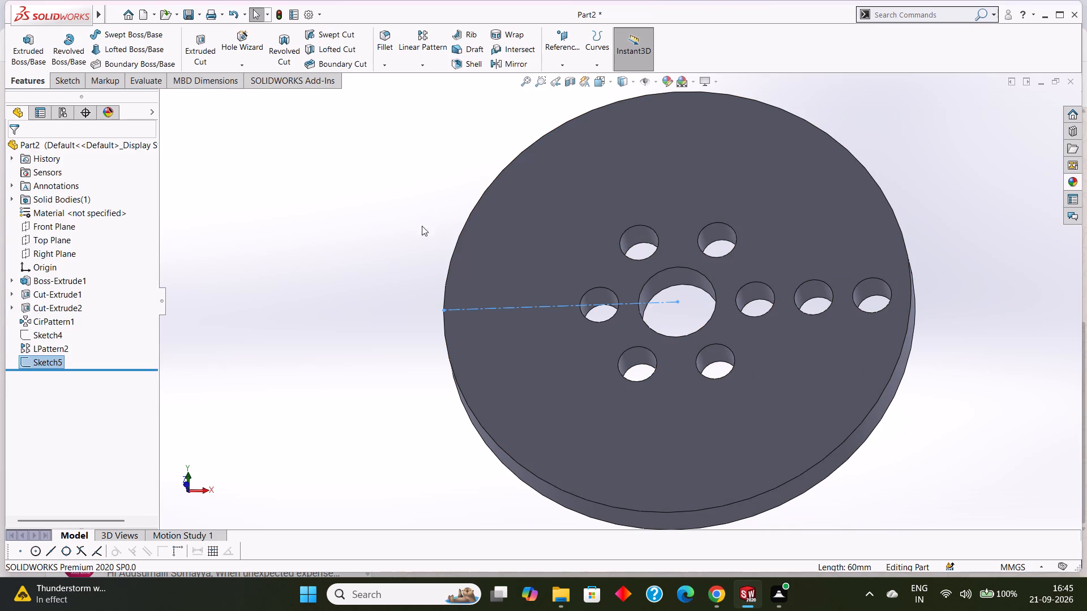
Start a new linear pattern and try to set its Direction 2 spacing to 0.
middle_click_drag(230, 196, 234, 206)
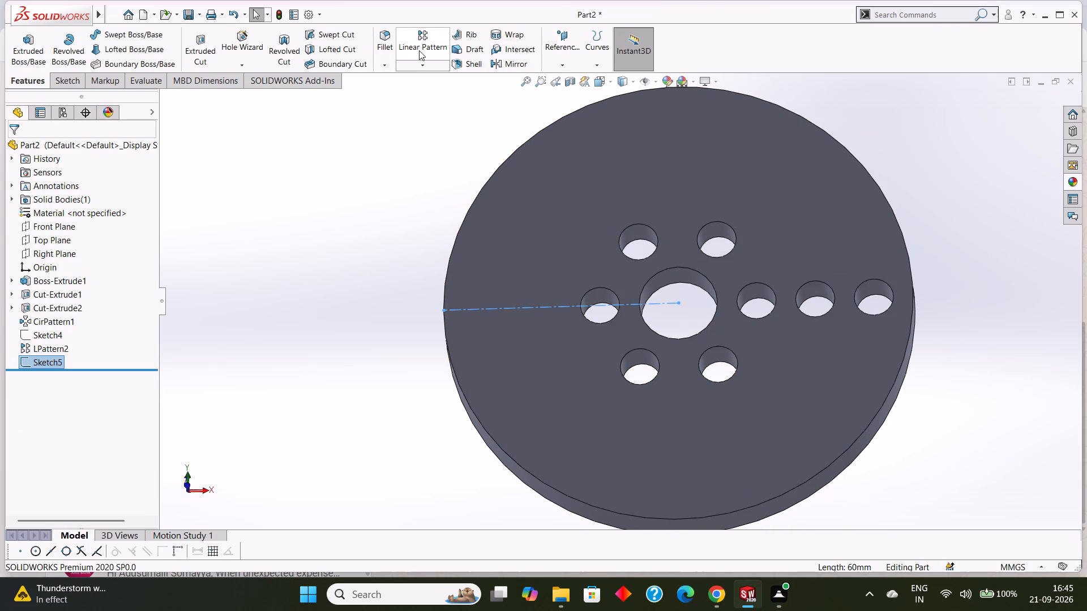
left_click(412, 64)
left_click(420, 77)
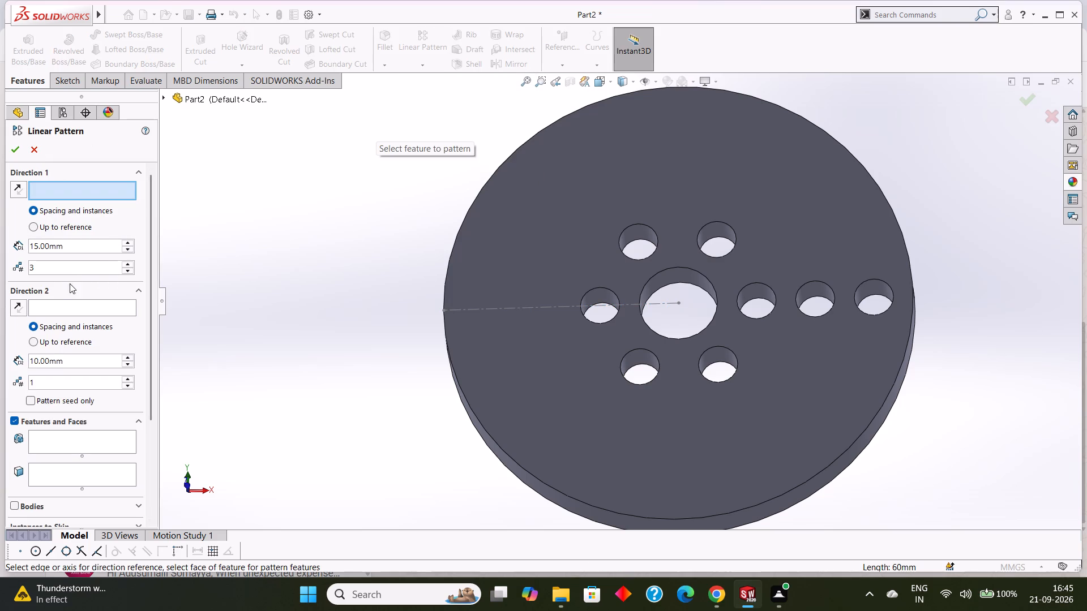
left_click(22, 311)
left_click(22, 311)
left_click_drag(81, 359, 0, 348)
key("0")
key("Return")
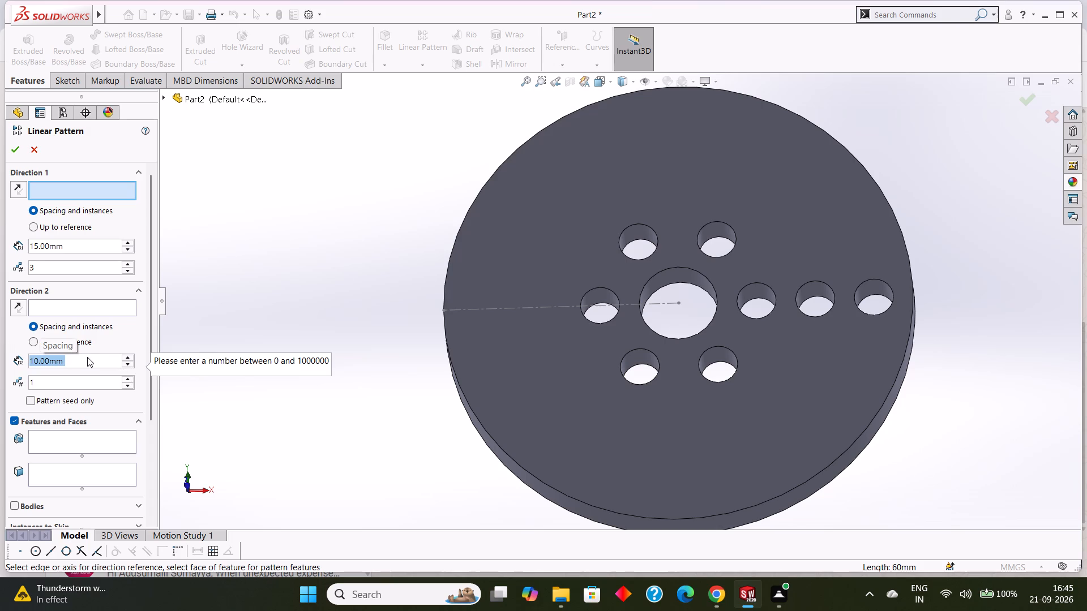
left_click(88, 357)
left_click_drag(89, 357, 24, 356)
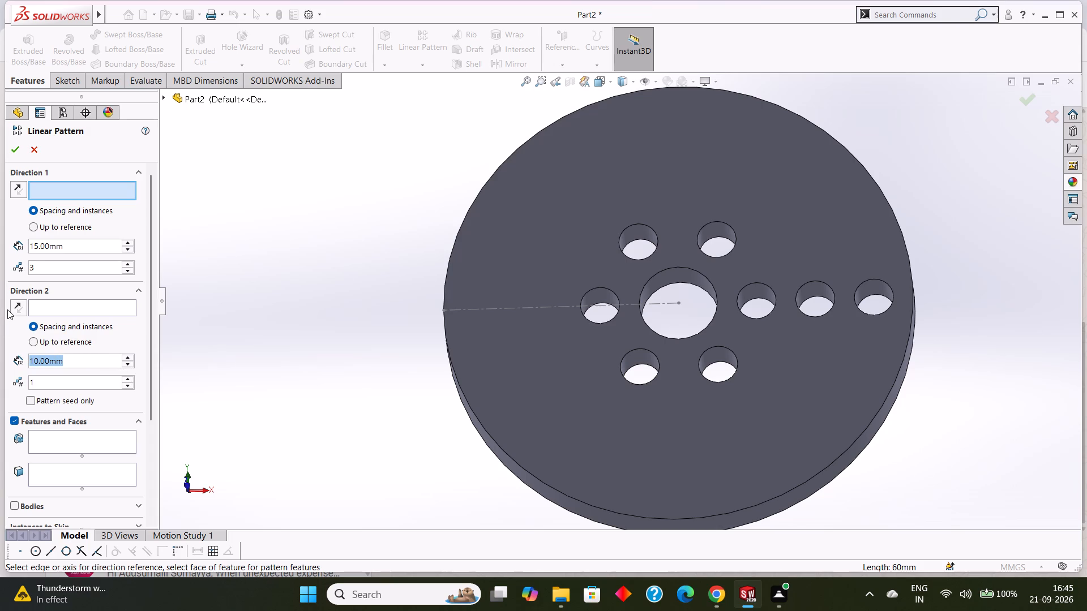
key("0")
key("Return")
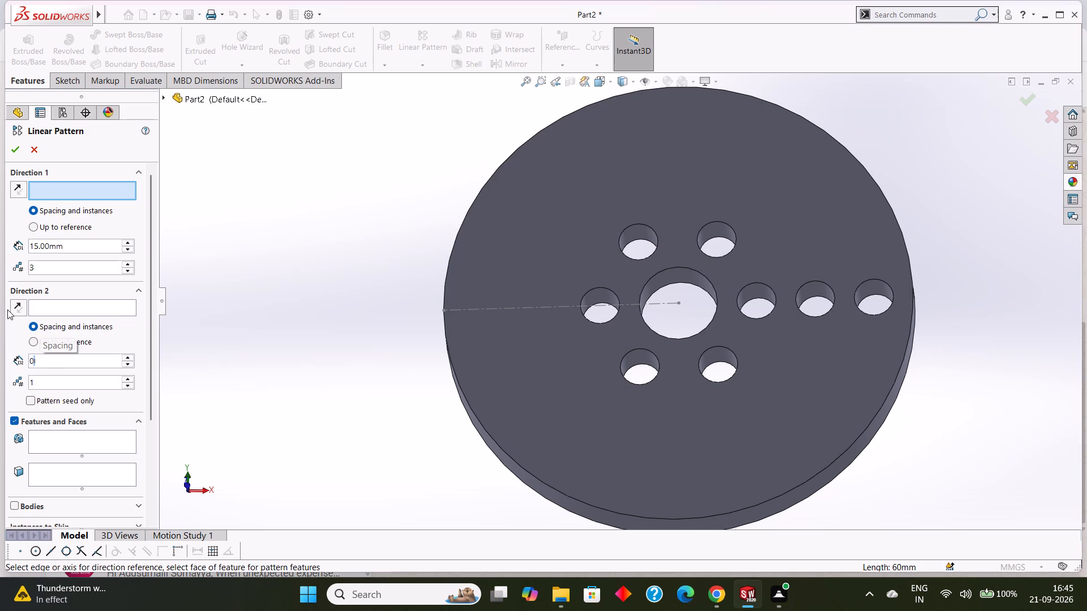
left_click(126, 322)
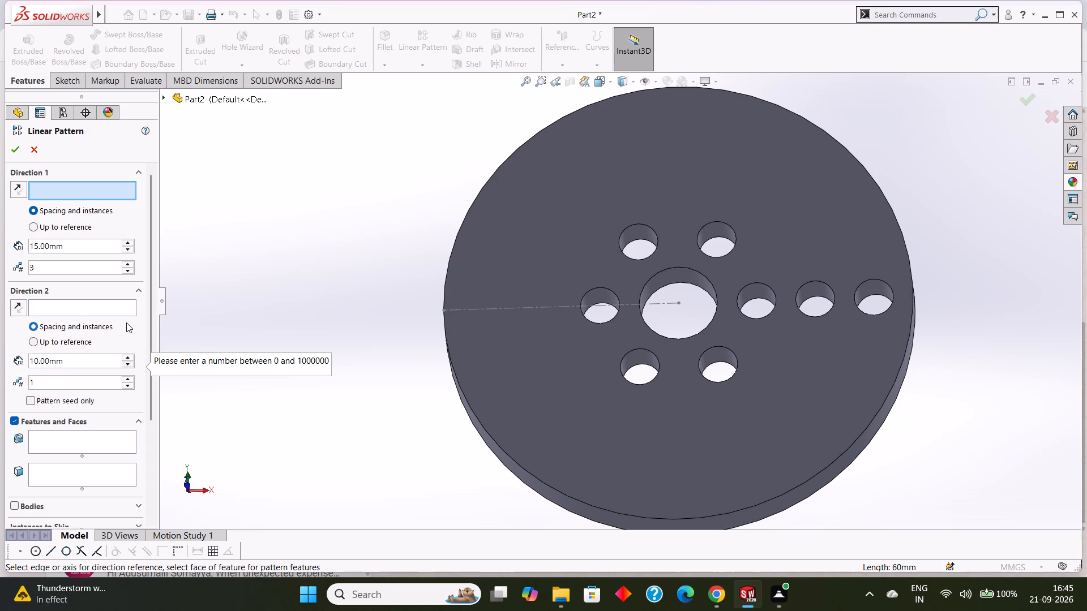
left_click(126, 322)
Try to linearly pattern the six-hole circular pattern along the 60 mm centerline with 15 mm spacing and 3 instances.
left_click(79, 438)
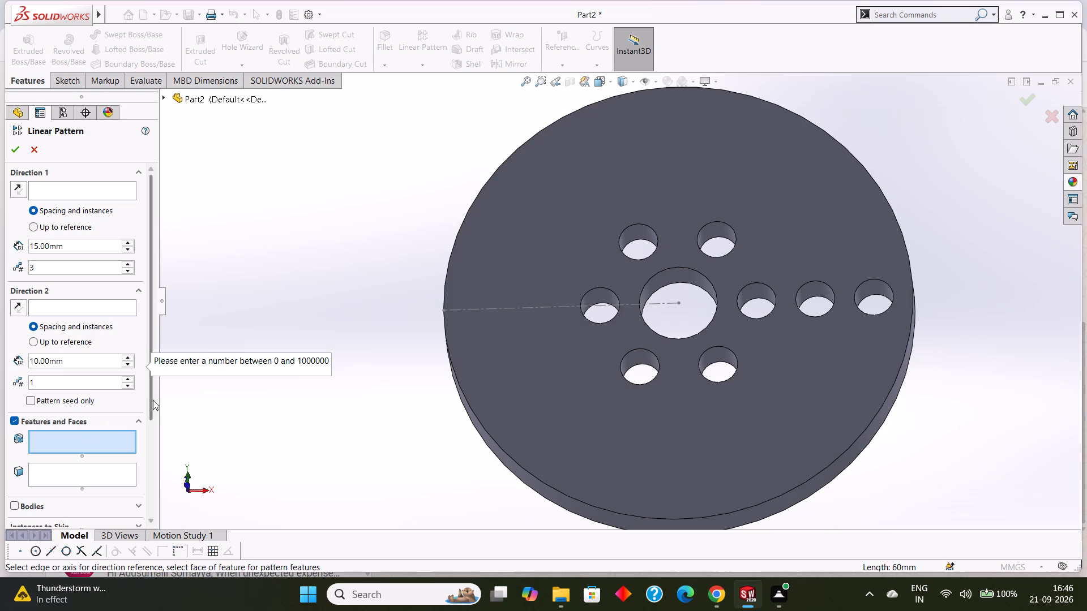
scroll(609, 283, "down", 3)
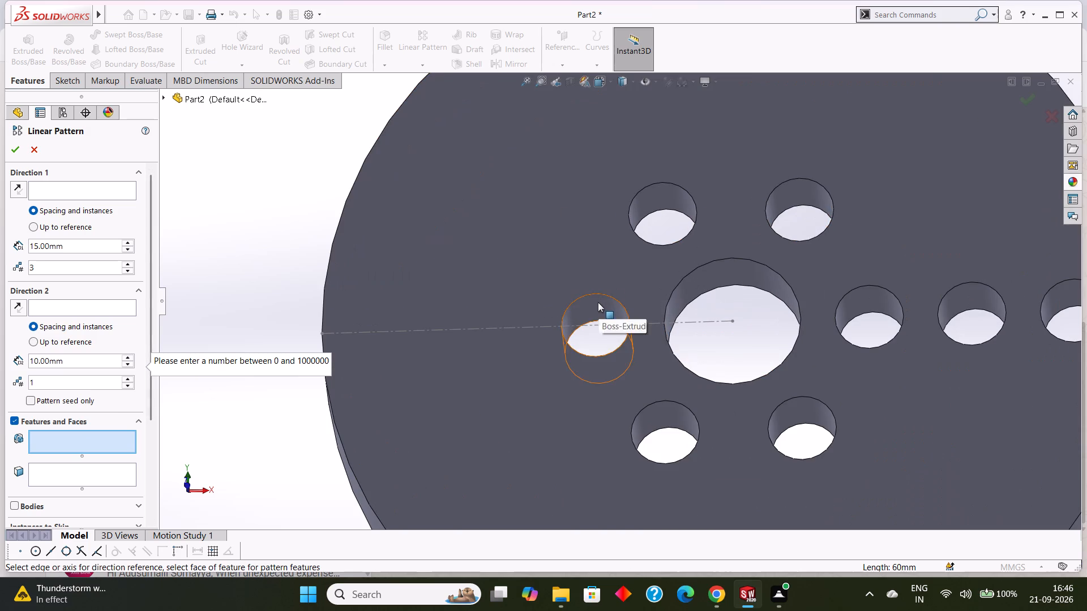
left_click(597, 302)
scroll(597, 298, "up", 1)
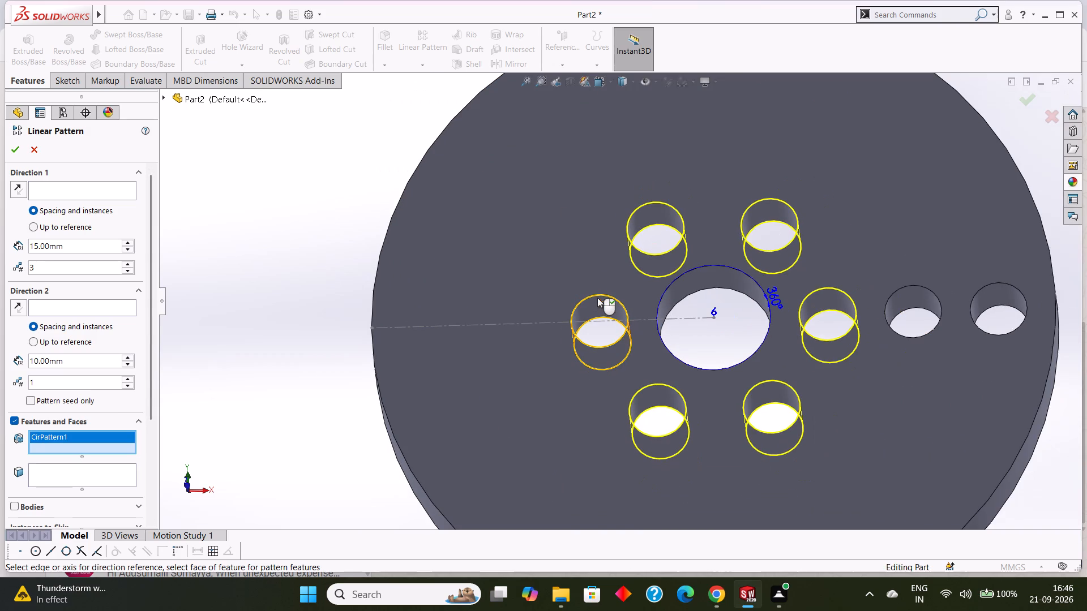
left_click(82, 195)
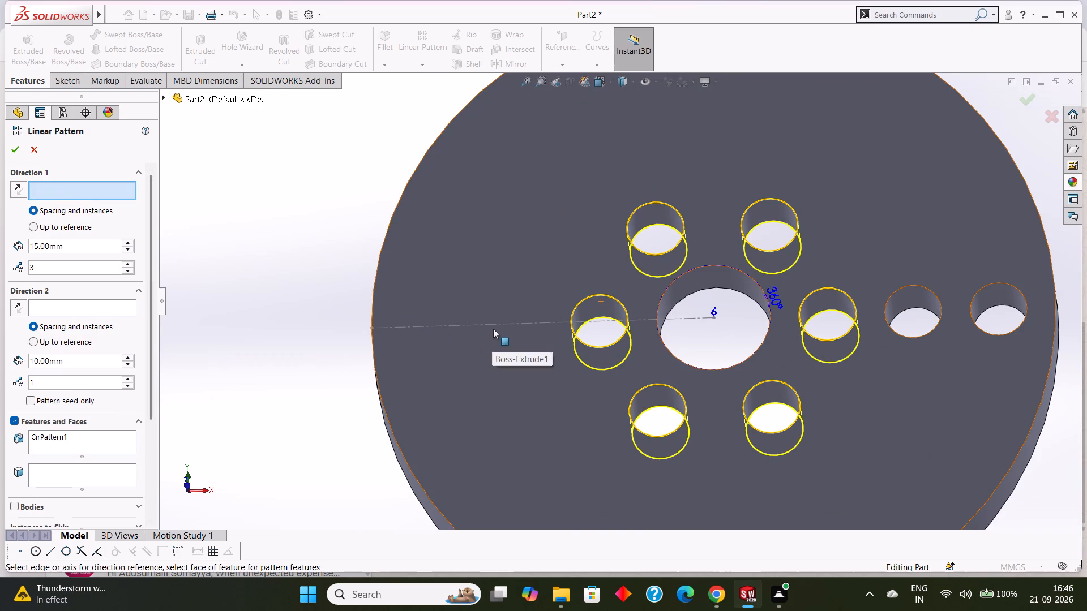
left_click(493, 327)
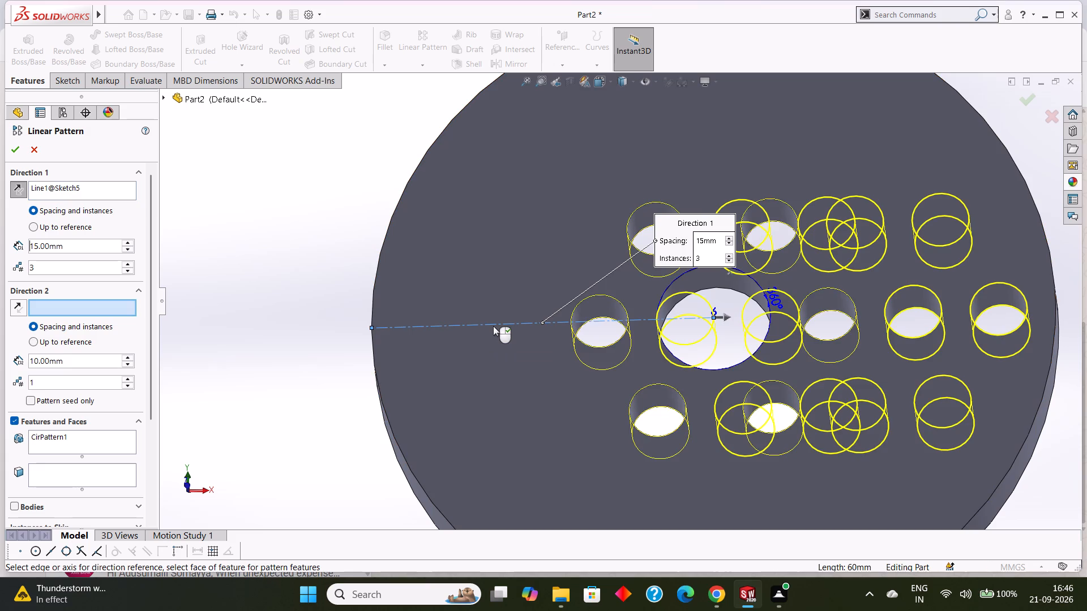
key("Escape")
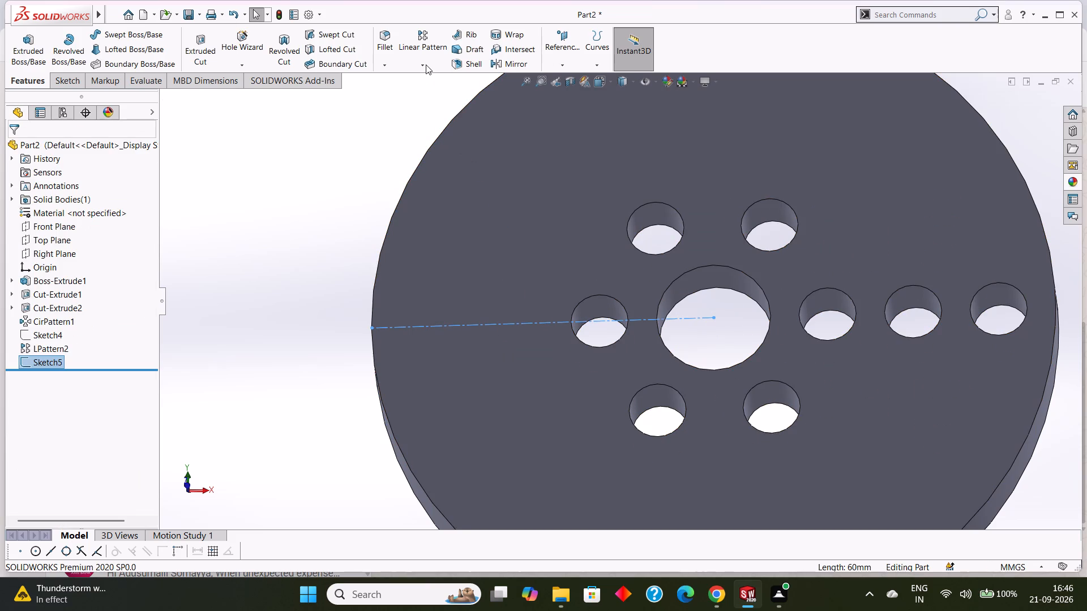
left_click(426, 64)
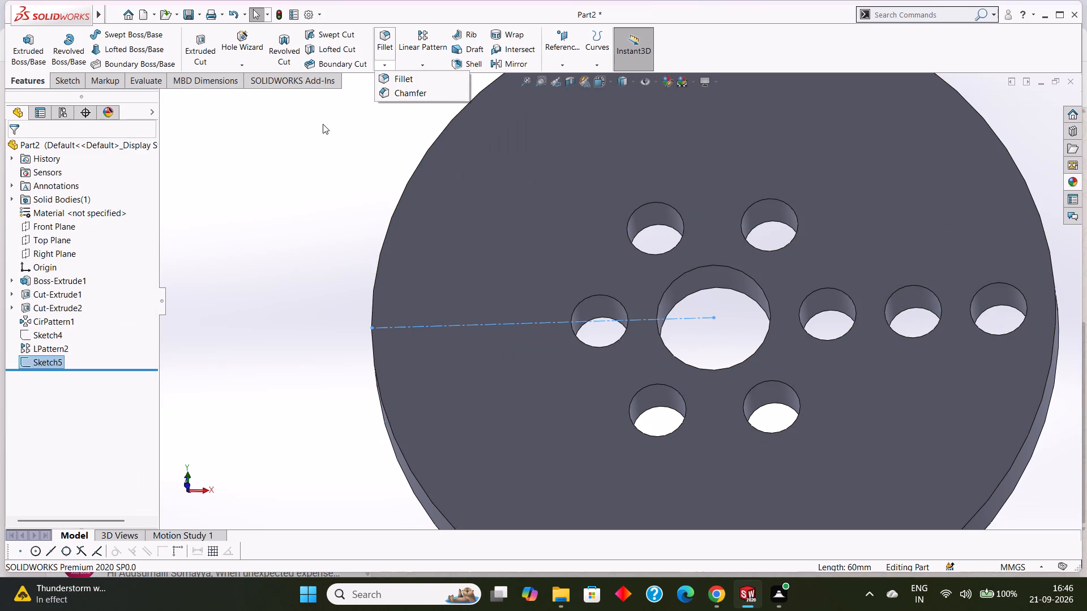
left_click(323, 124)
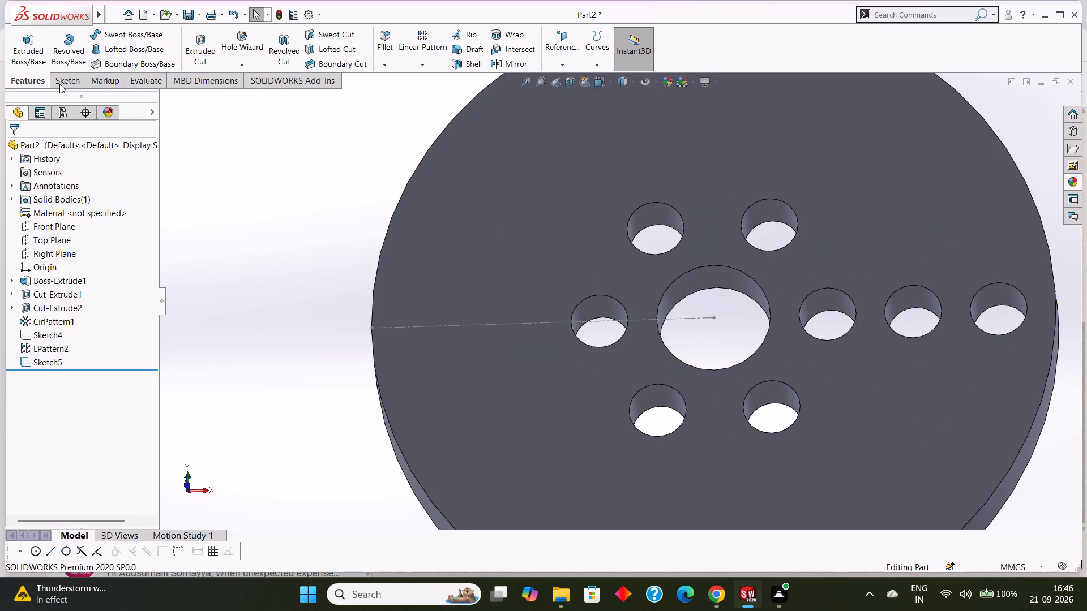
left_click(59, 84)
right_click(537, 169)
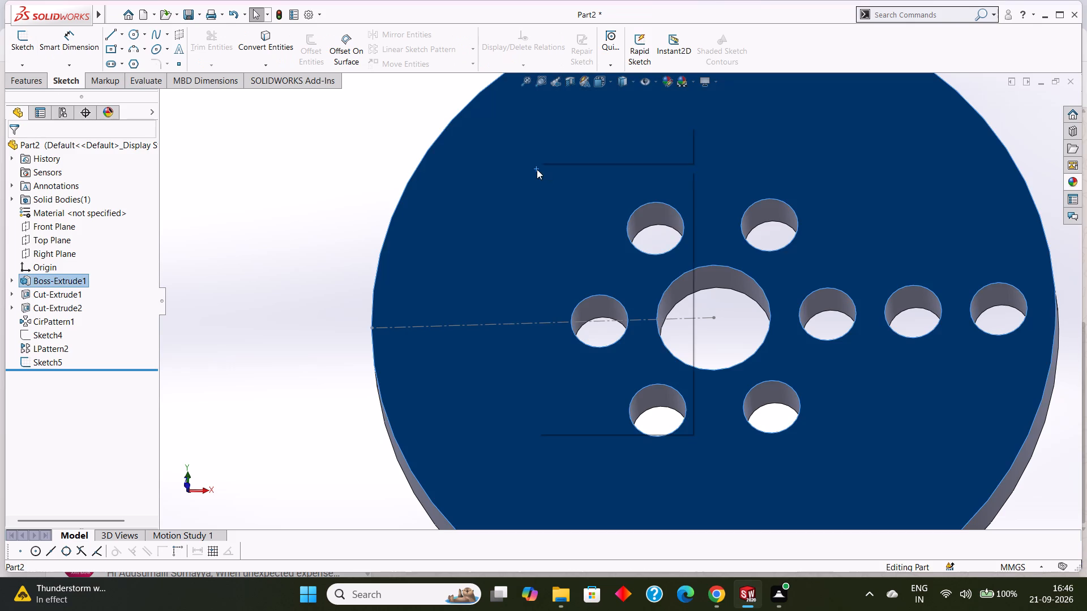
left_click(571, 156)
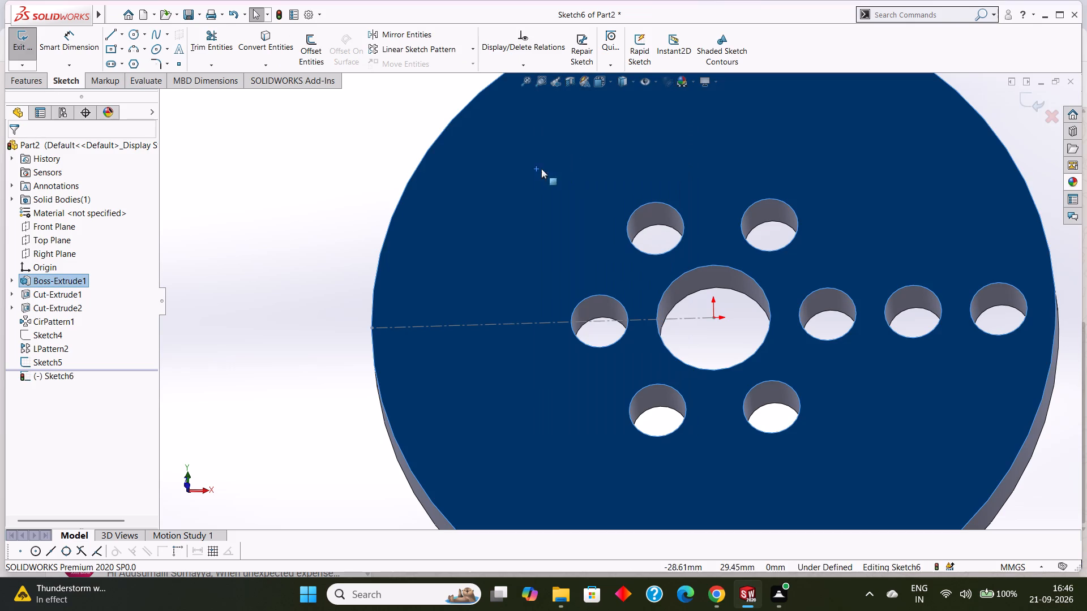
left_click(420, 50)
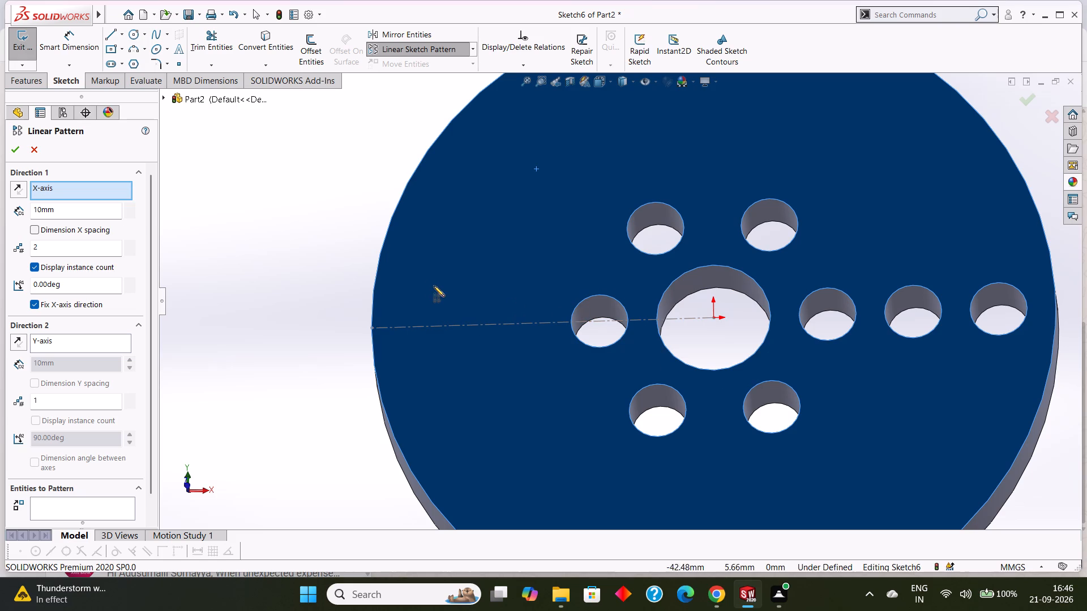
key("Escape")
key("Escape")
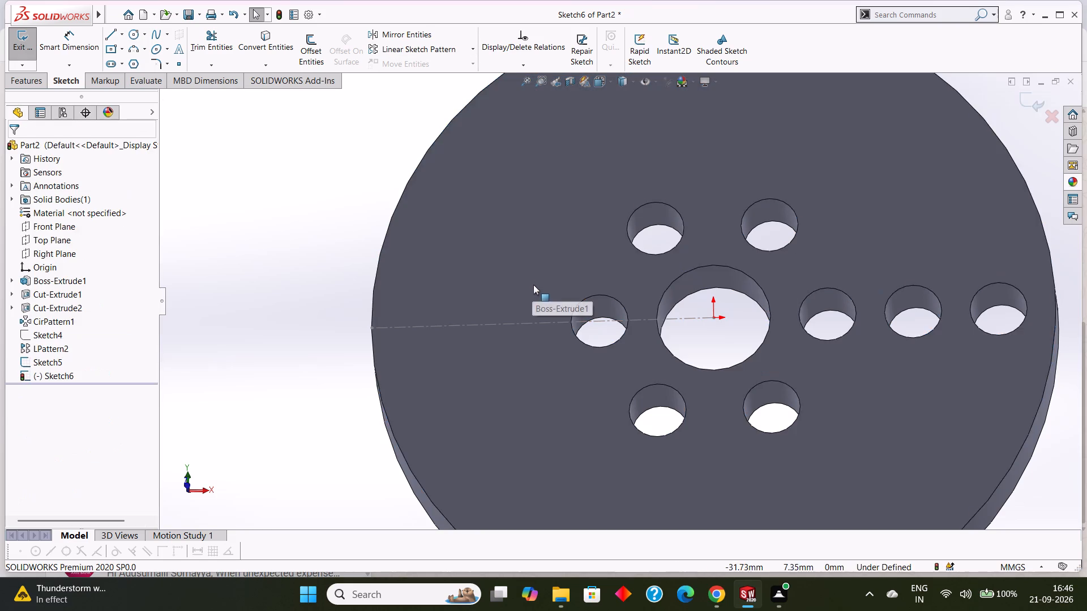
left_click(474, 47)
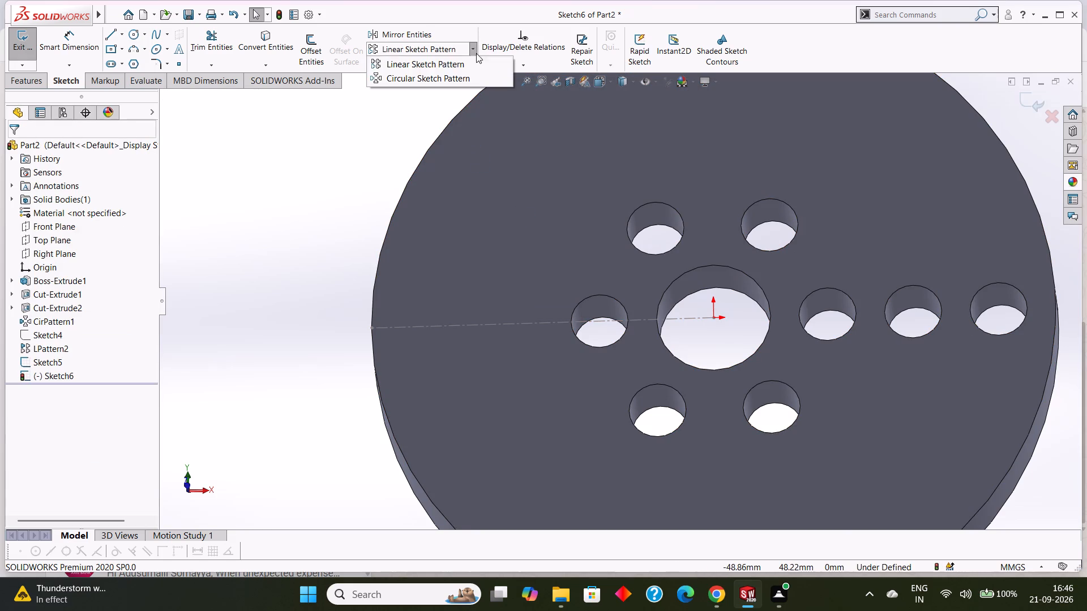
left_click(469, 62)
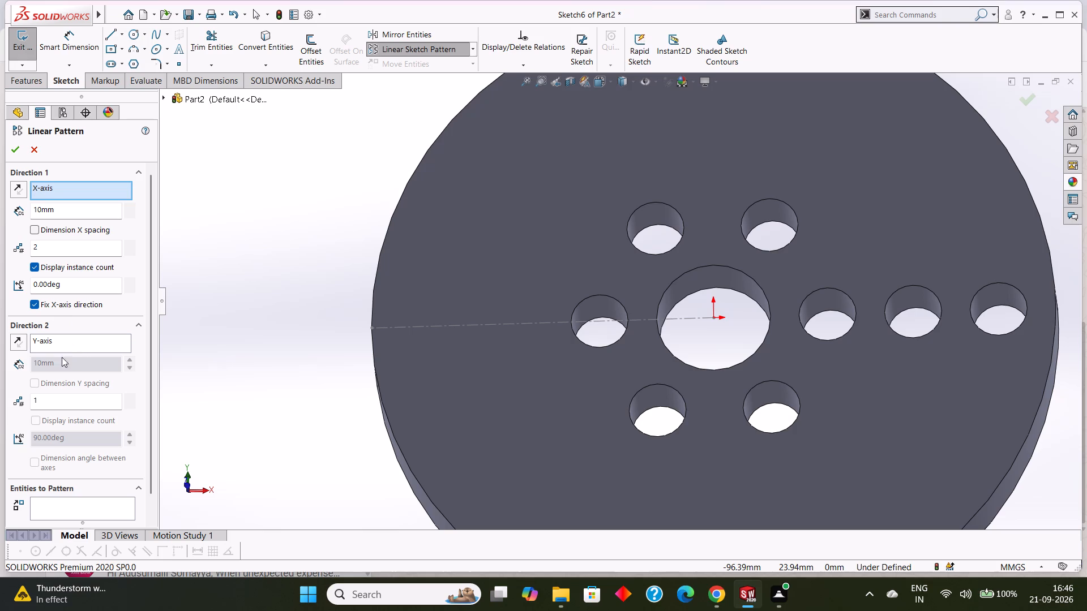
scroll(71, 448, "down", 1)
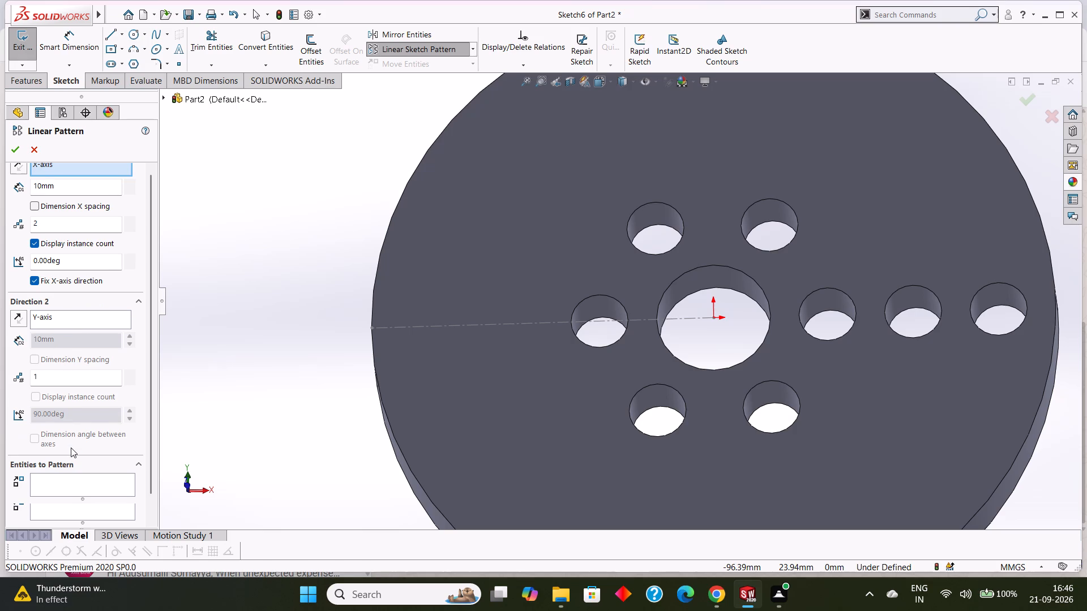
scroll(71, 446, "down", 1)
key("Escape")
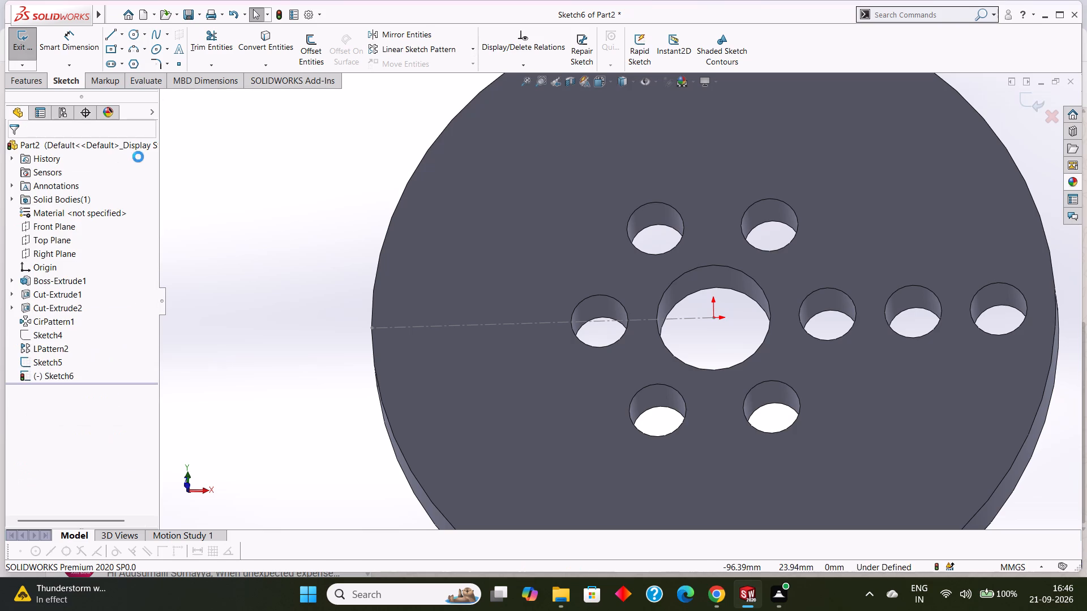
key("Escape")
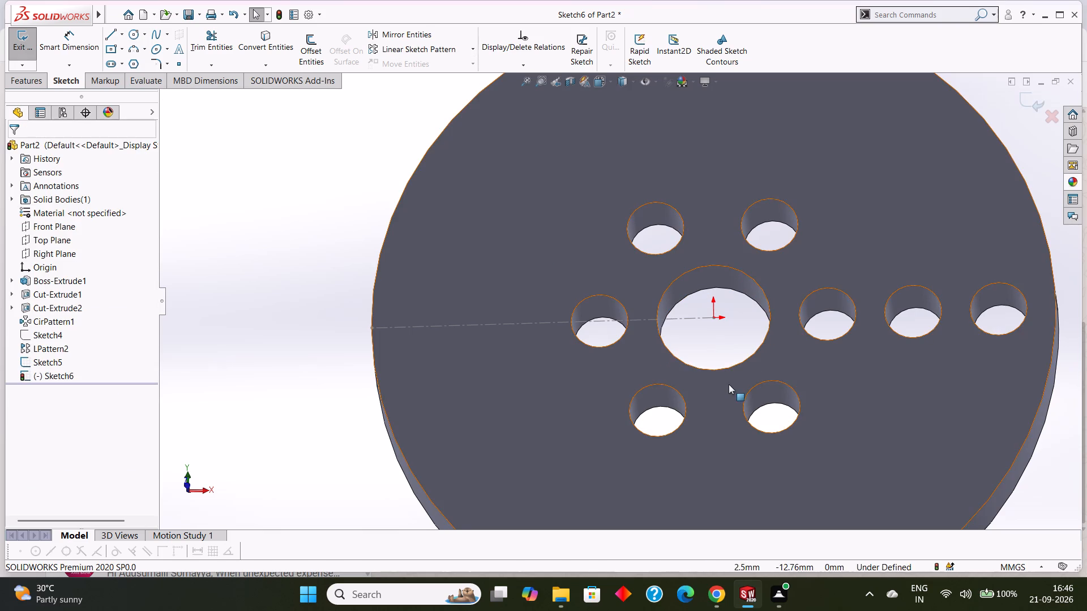
Undo the recent sketches and the three-hole linear pattern, back to the disc with its six circularly patterned holes.
key("ctrl+z")
key("ctrl+z")
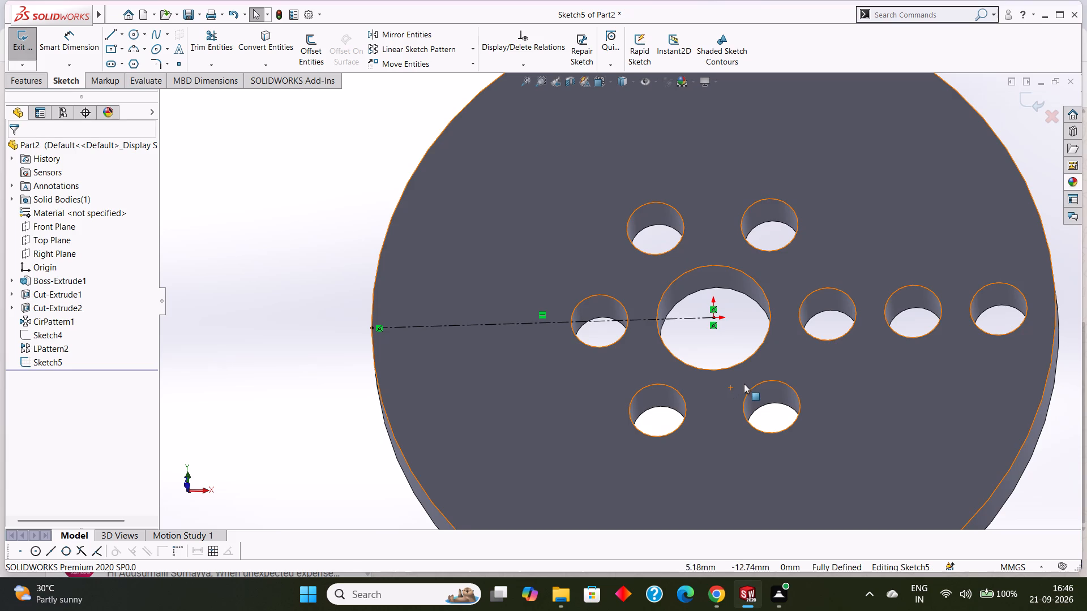
key("ctrl+z")
key("ctrl+z")
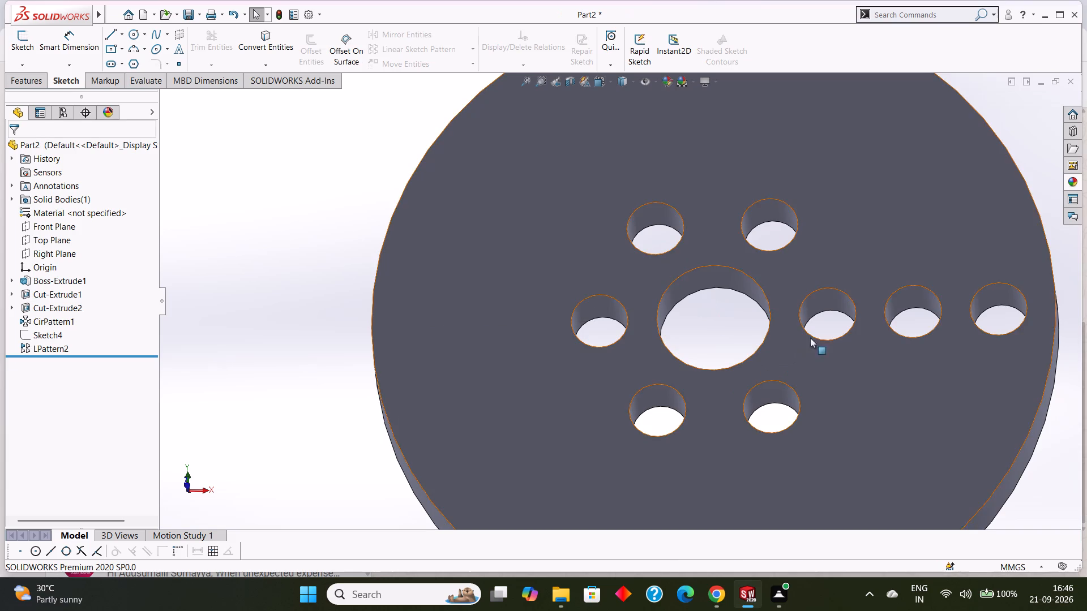
key("ctrl+z")
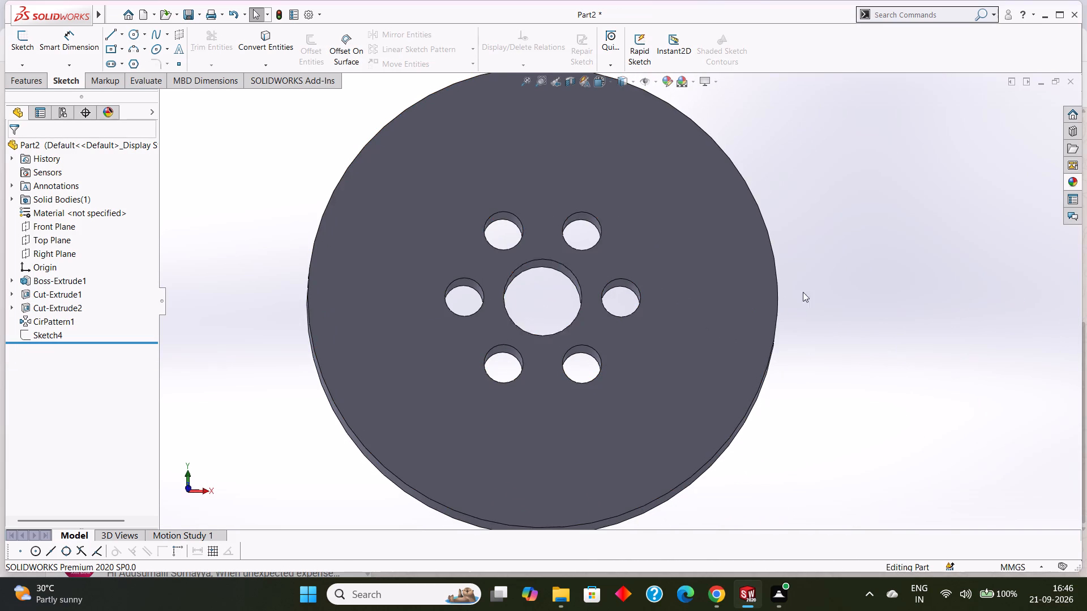
Sketch a horizontal construction centerline 60 mm long on the front face from the disc's centre through a small hole to the outer edge, and close the sketch.
left_click(127, 36)
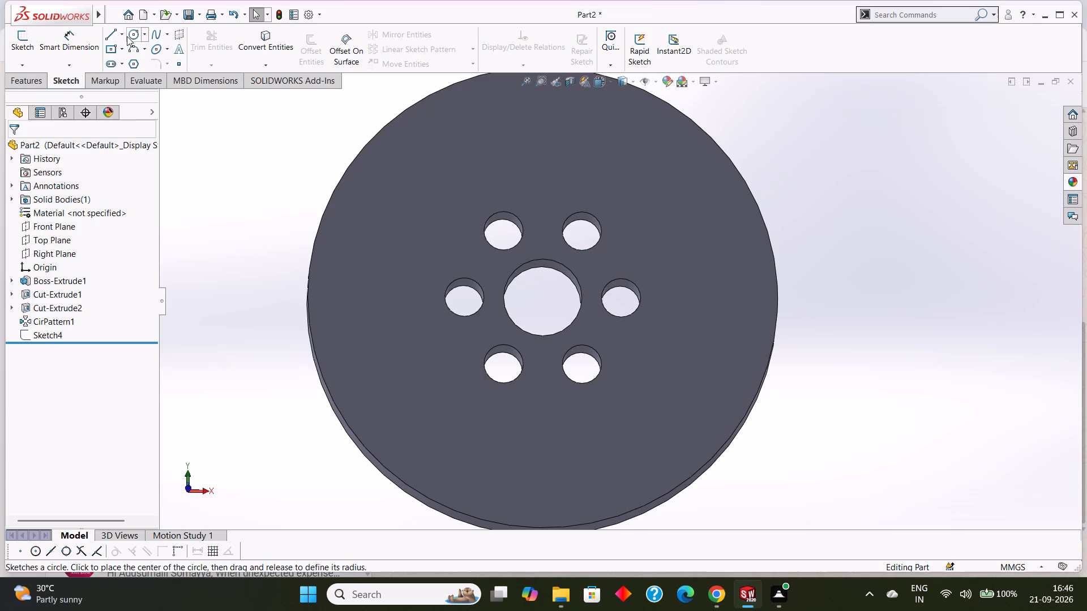
key("Escape")
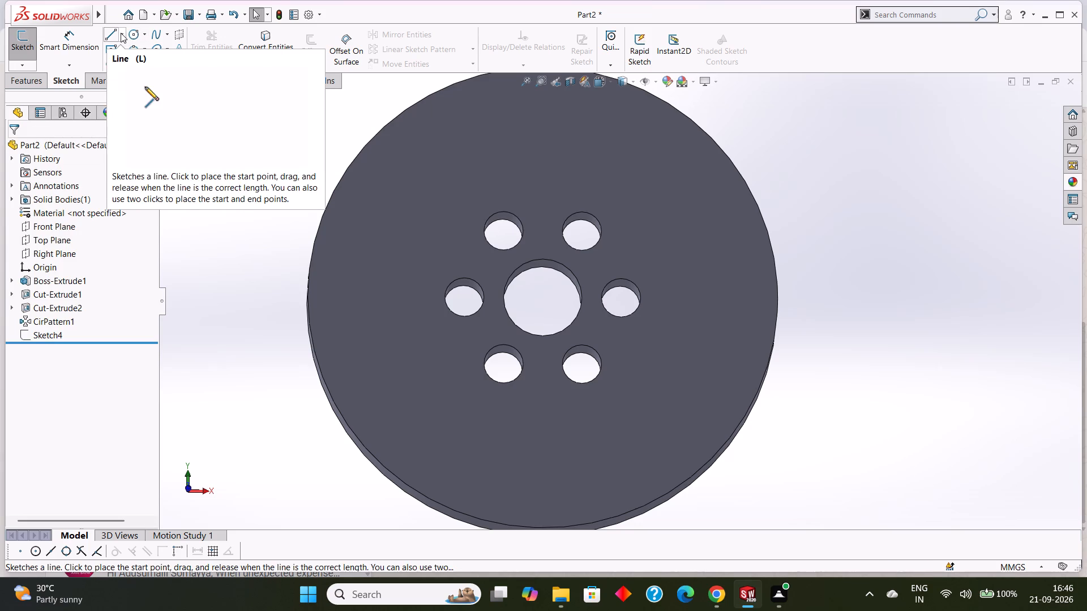
left_click(121, 33)
left_click(135, 62)
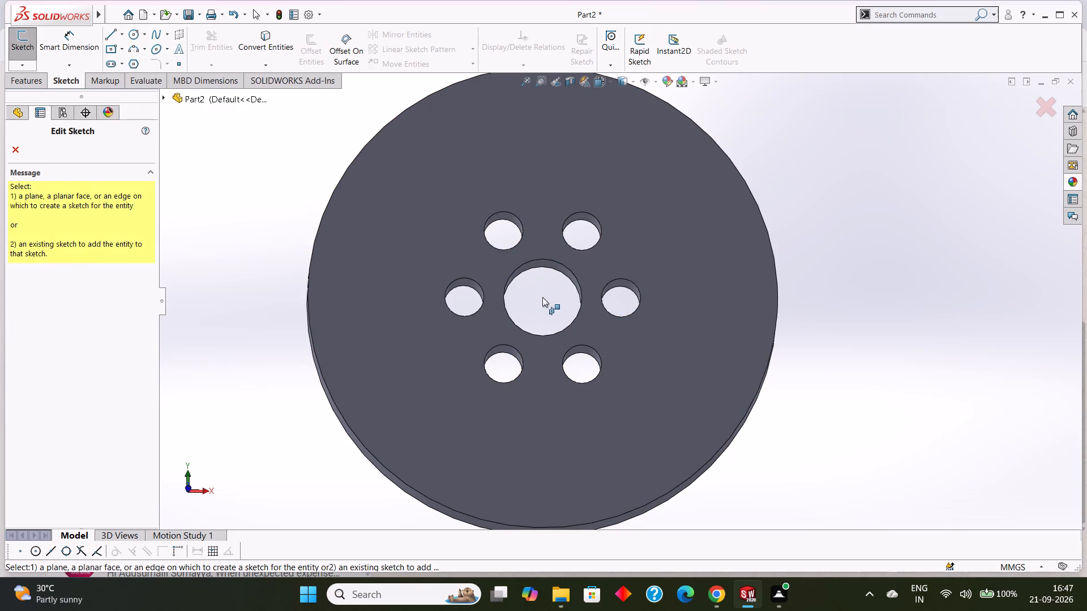
left_click(671, 229)
right_click(674, 227)
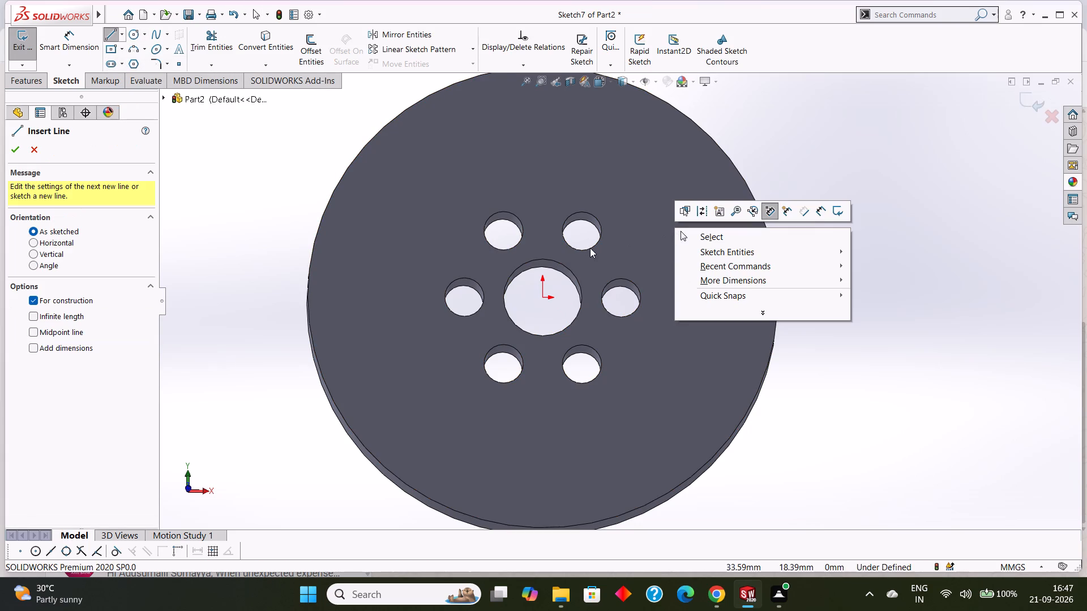
key("grave")
key("Escape")
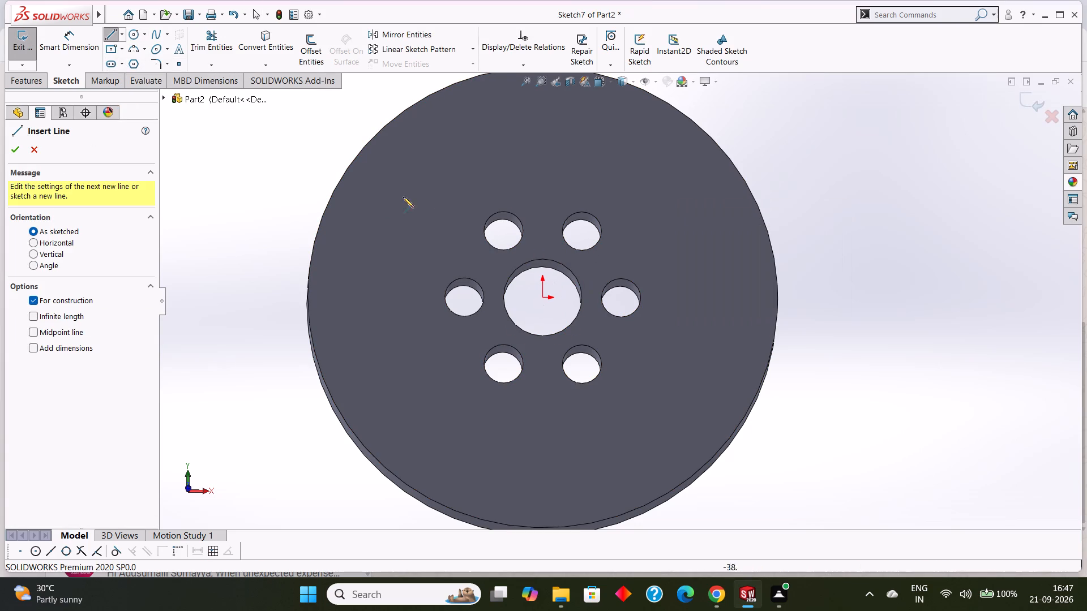
left_click(543, 297)
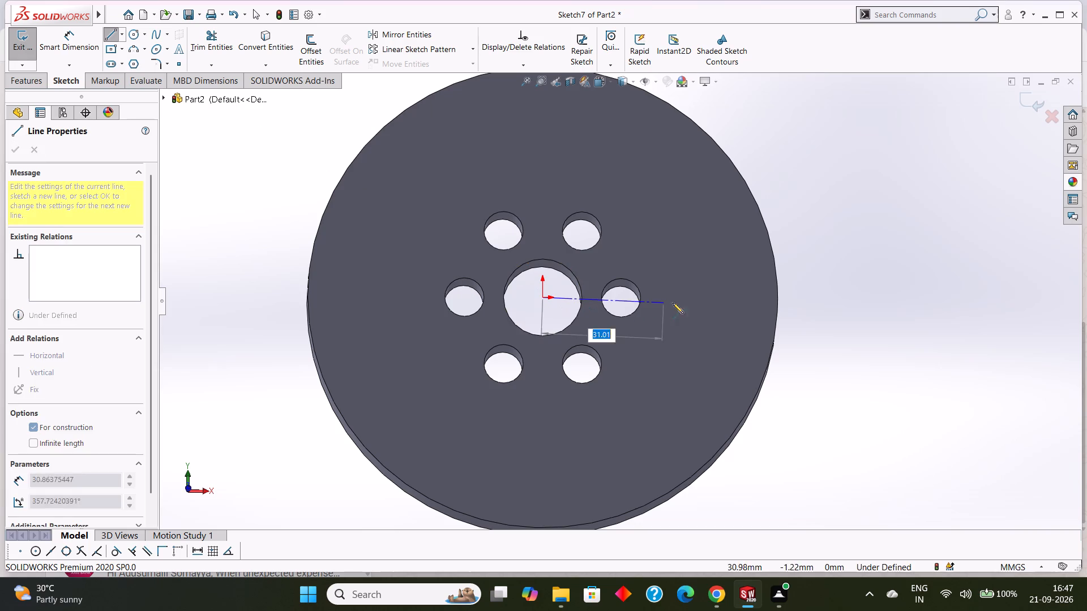
left_click(777, 300)
right_click(816, 286)
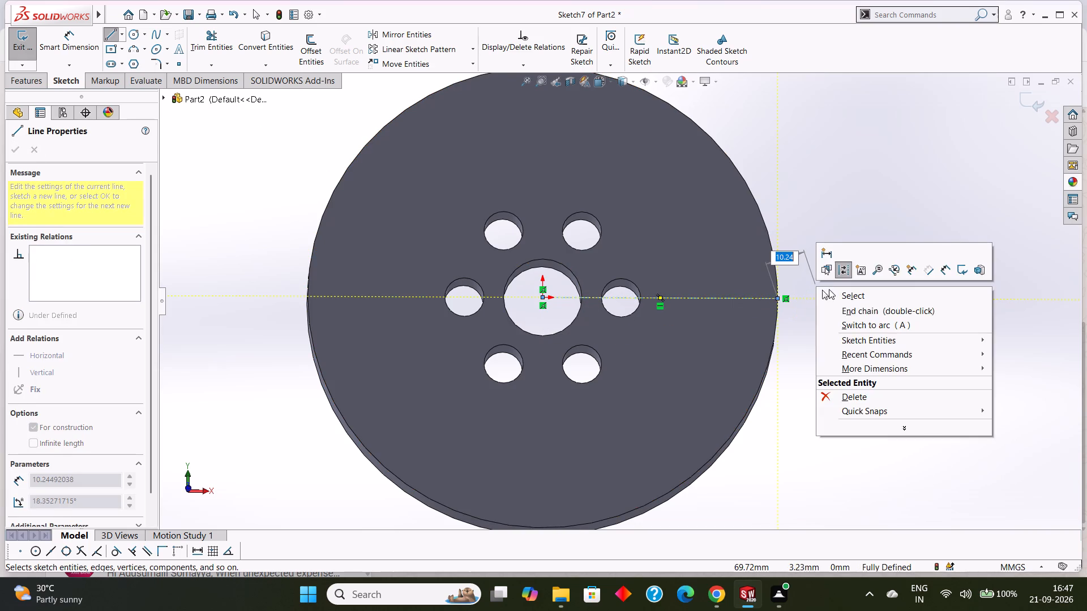
left_click(829, 289)
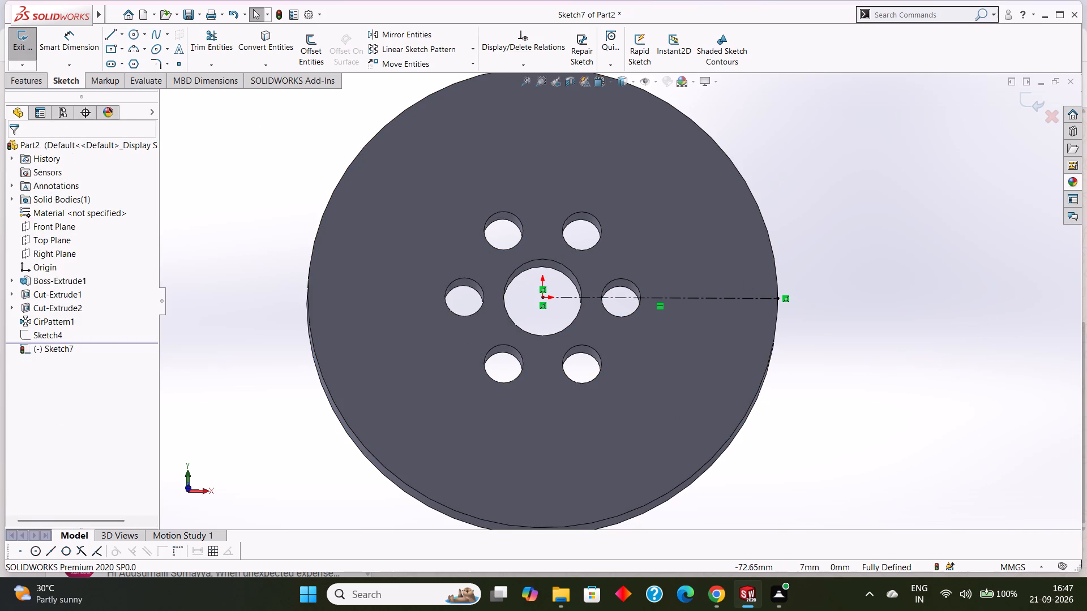
left_click(20, 47)
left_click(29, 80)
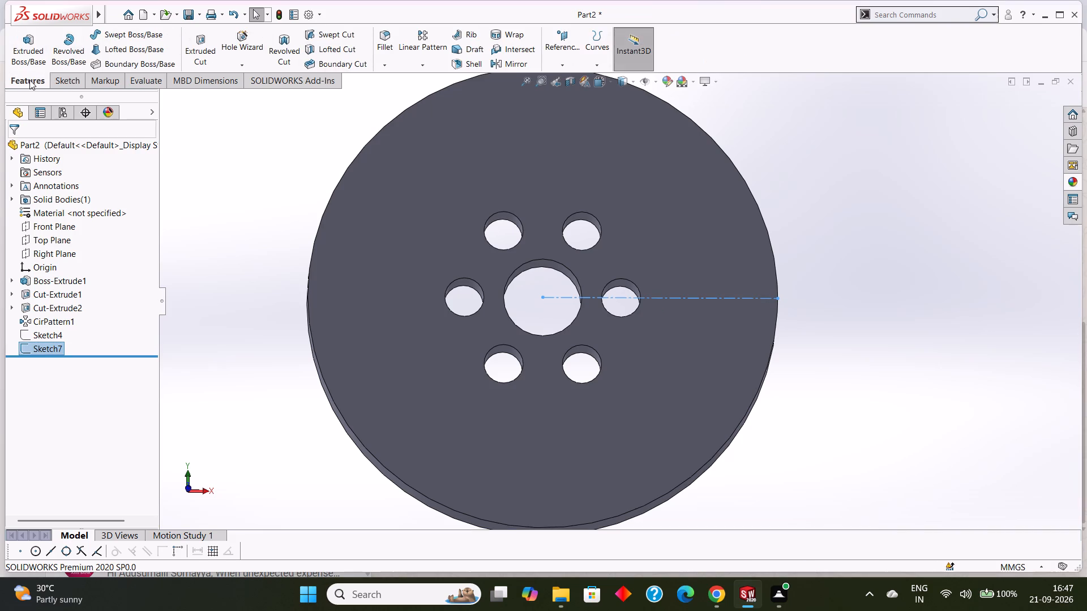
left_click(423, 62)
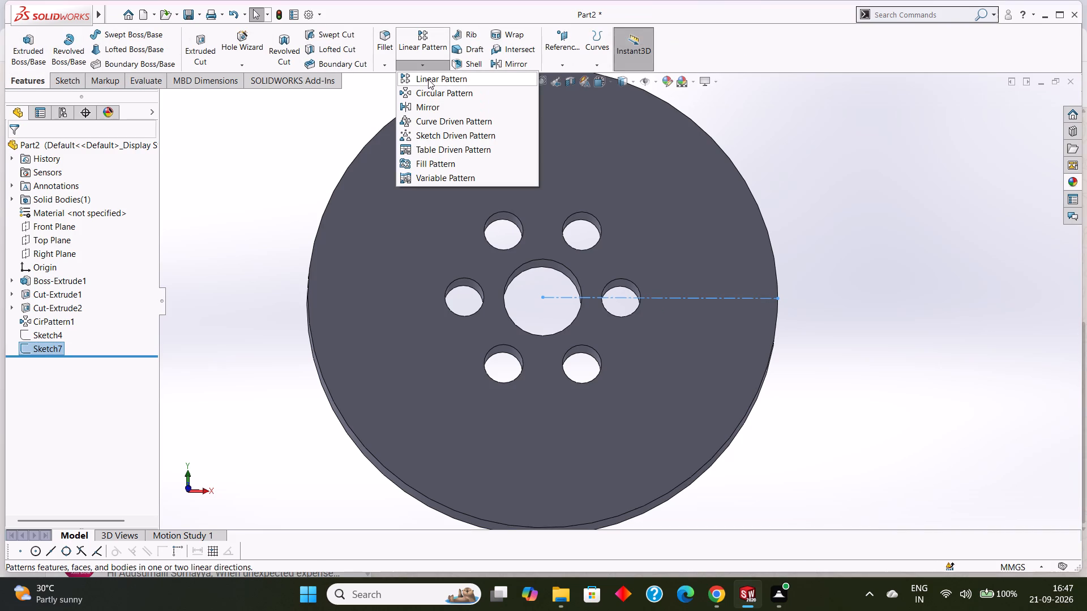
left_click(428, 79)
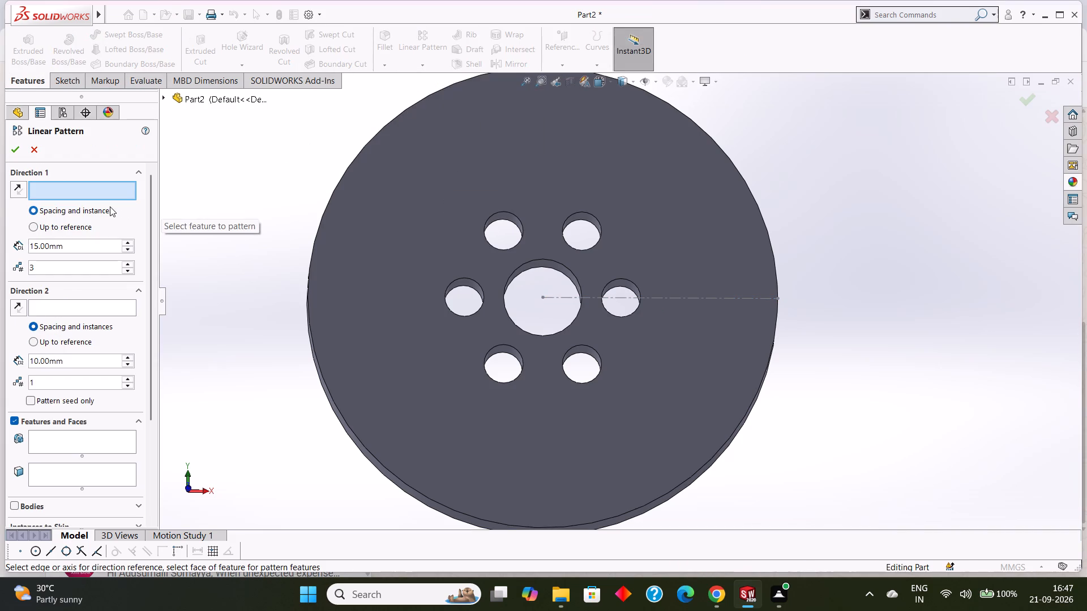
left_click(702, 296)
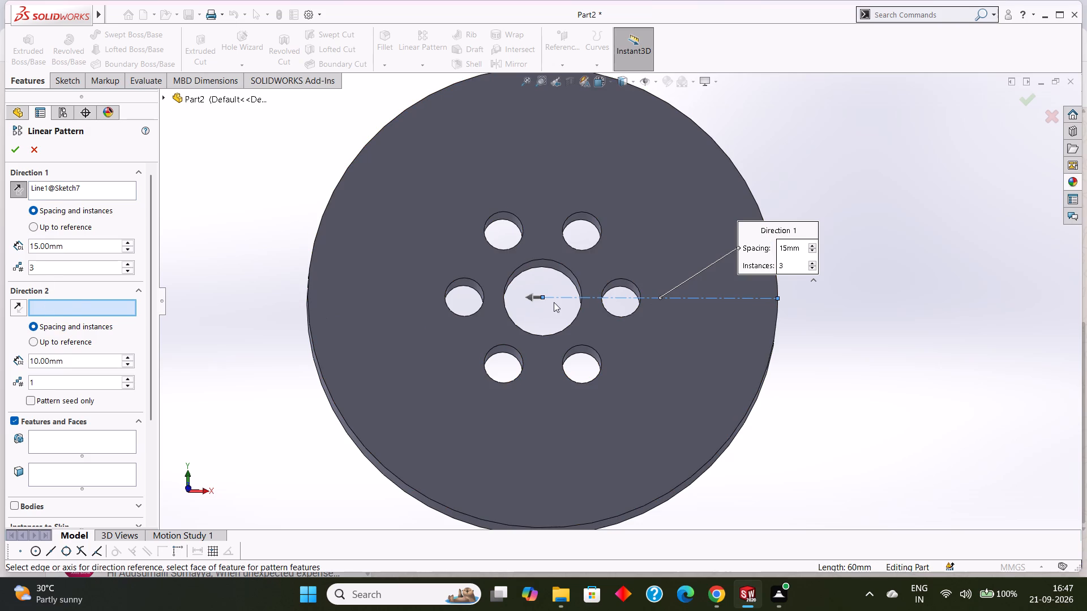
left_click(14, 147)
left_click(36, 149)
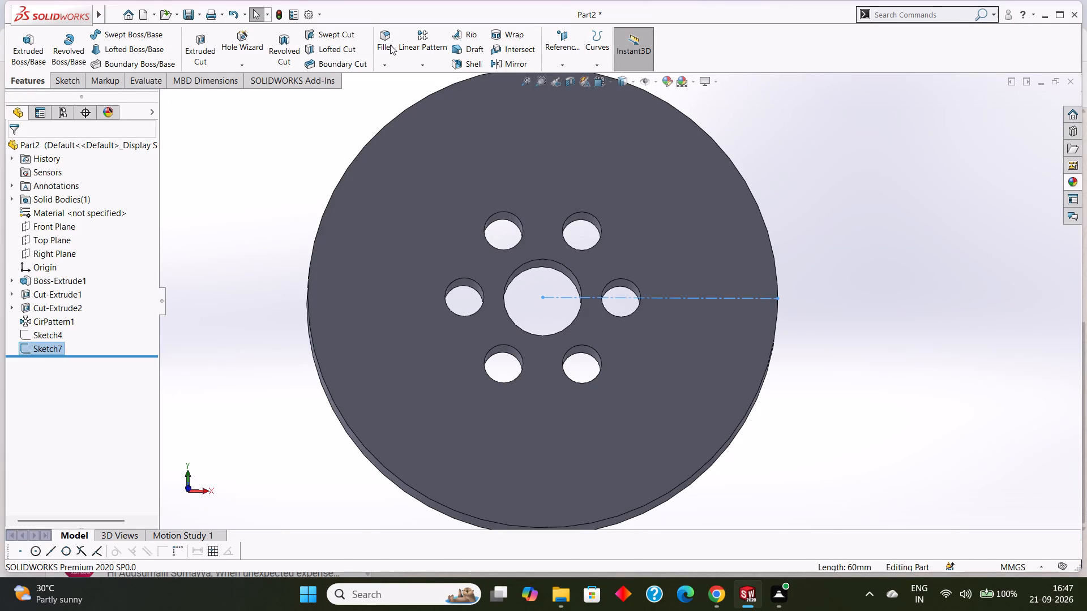
Add a second horizontal 60 mm construction centerline to the sketch, from the disc's centre to the opposite outer edge, and close the sketch.
left_click(59, 79)
left_click(122, 36)
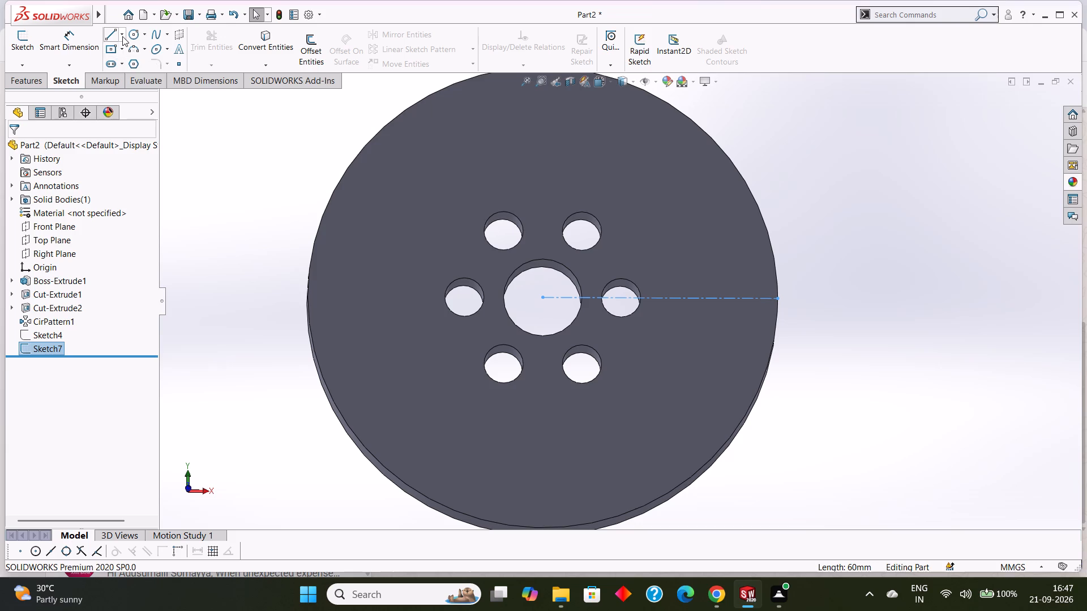
left_click(126, 61)
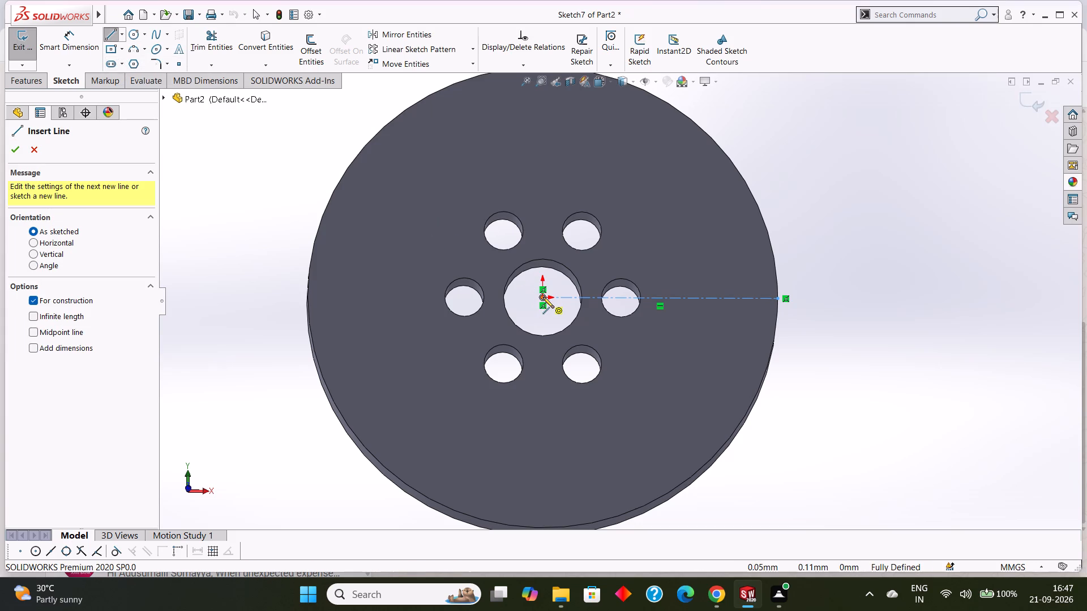
left_click(543, 297)
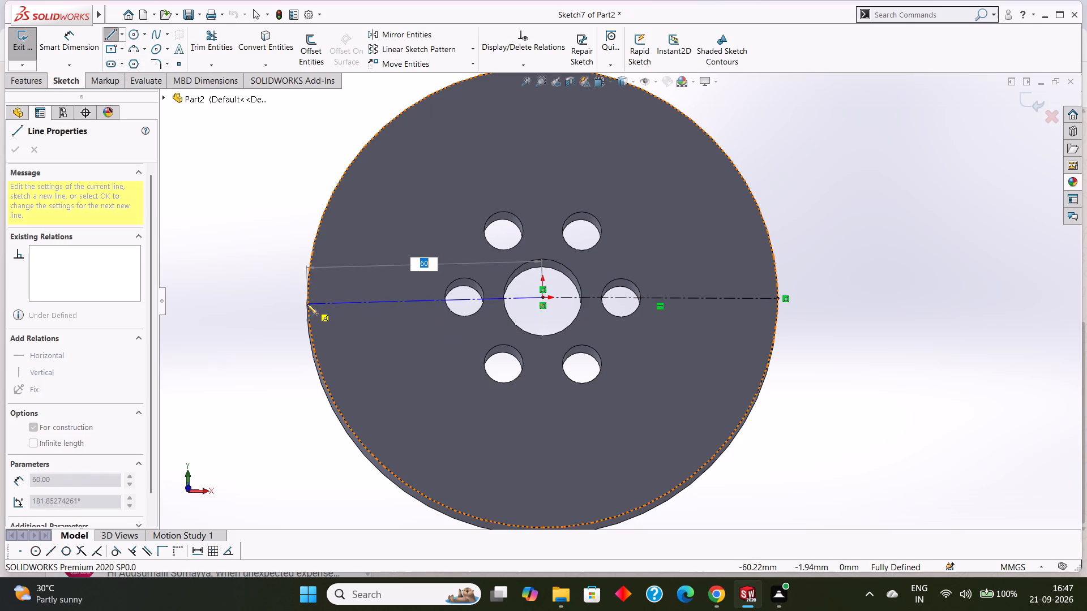
left_click(309, 296)
right_click(268, 262)
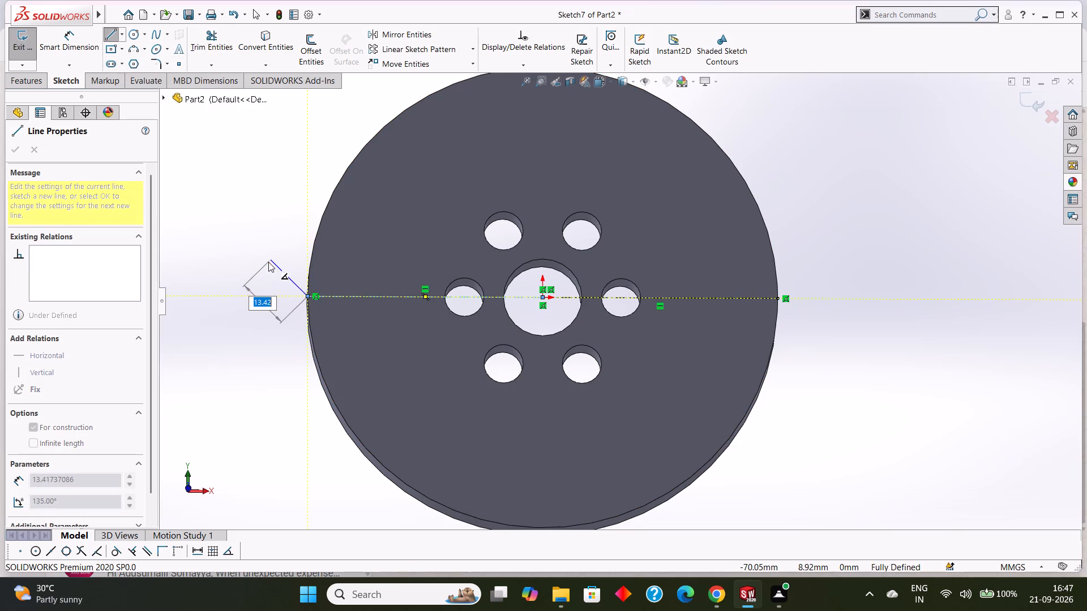
left_click(290, 266)
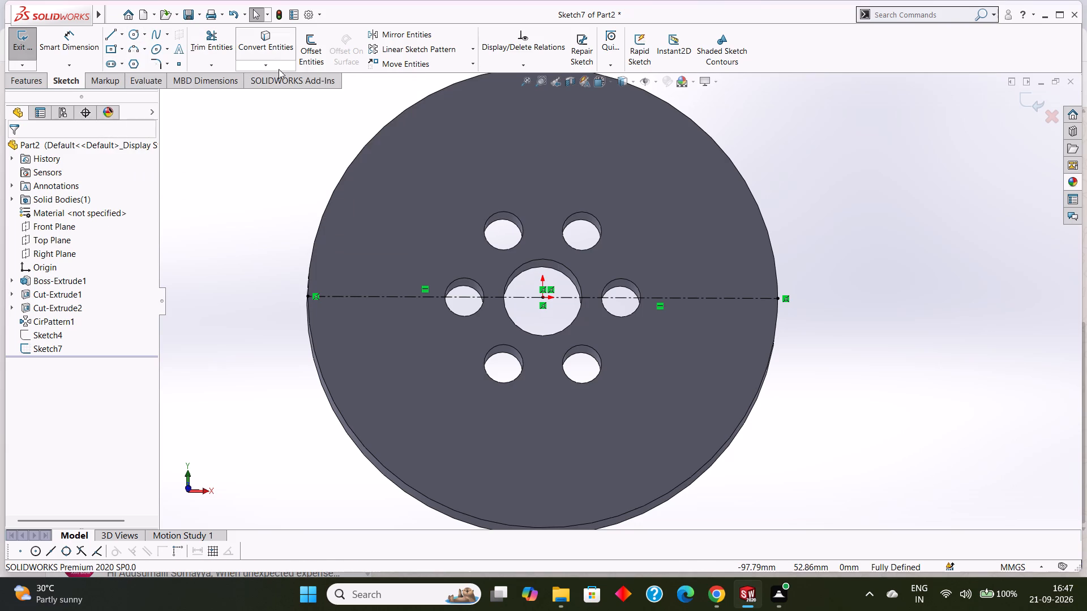
left_click(28, 80)
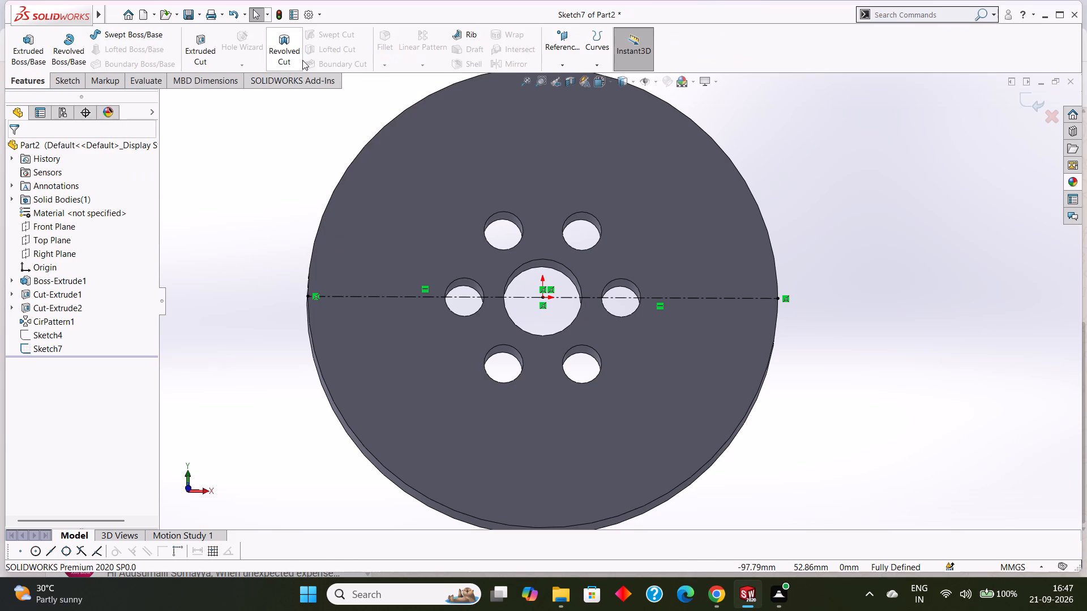
left_click(61, 76)
left_click(22, 43)
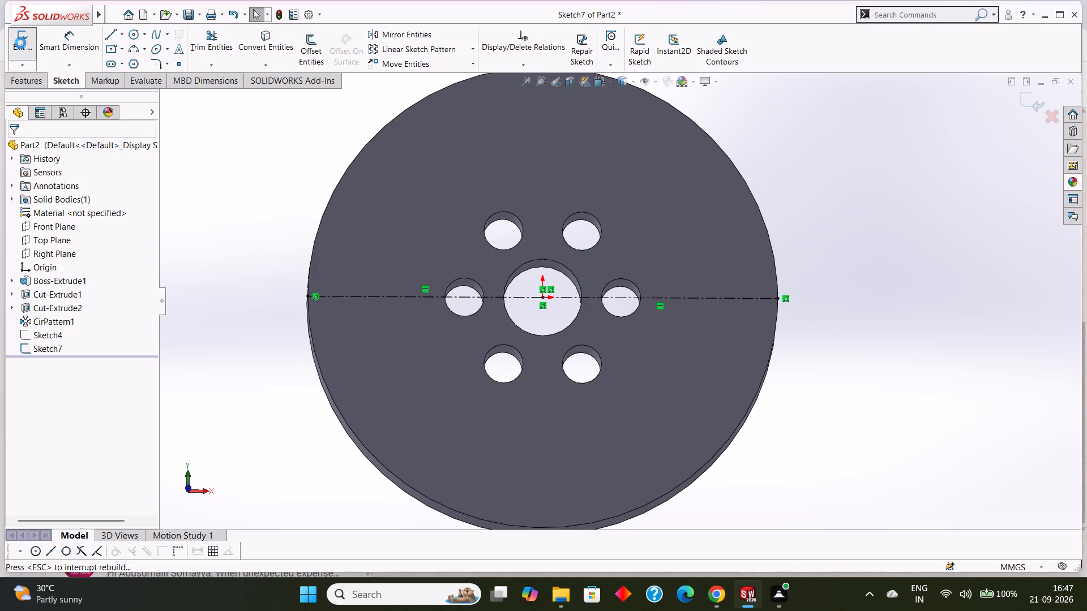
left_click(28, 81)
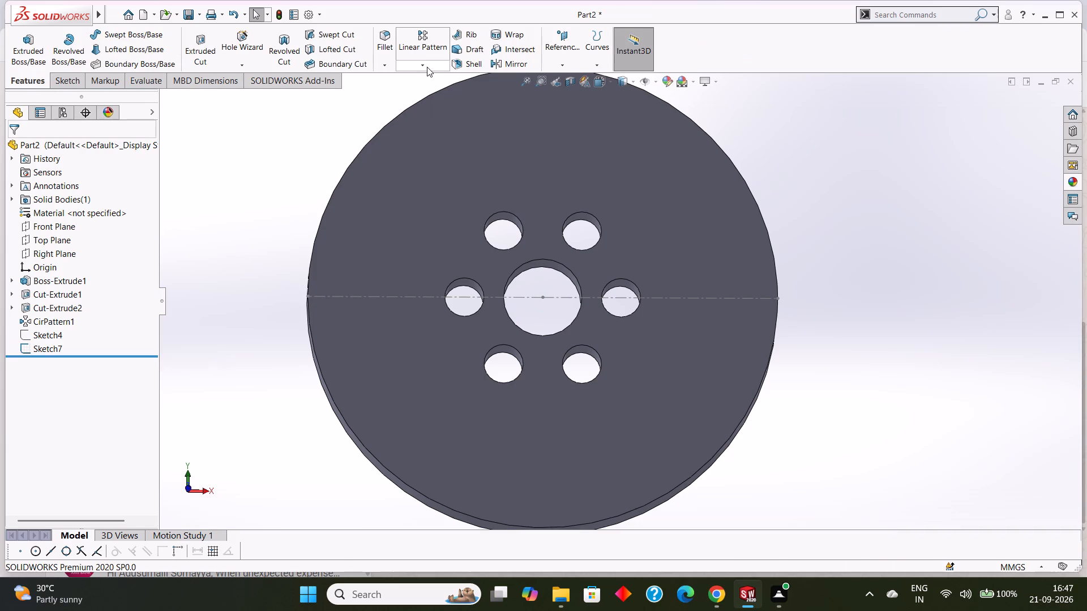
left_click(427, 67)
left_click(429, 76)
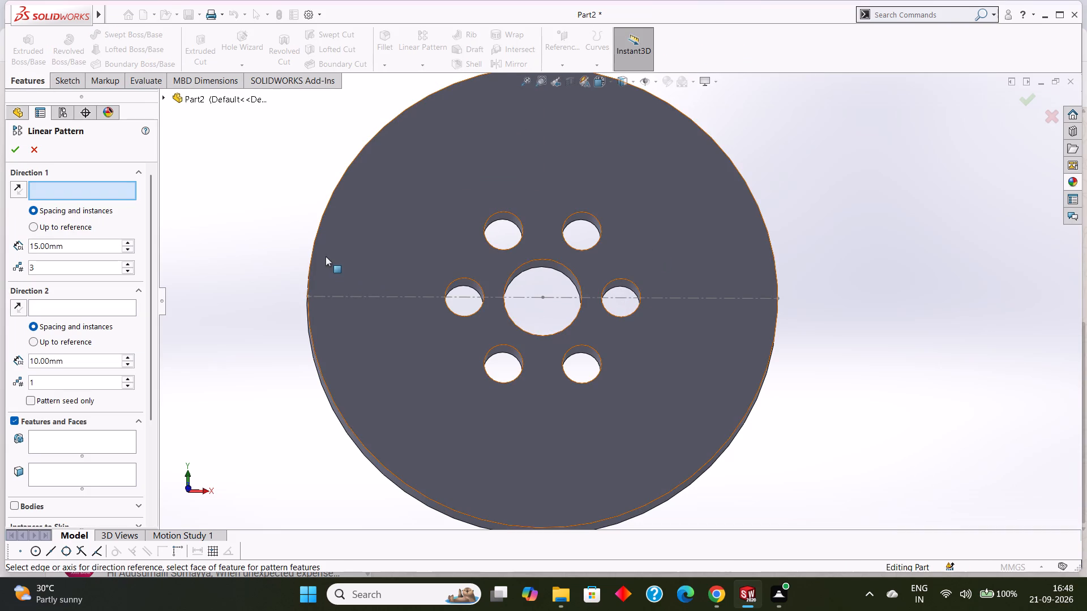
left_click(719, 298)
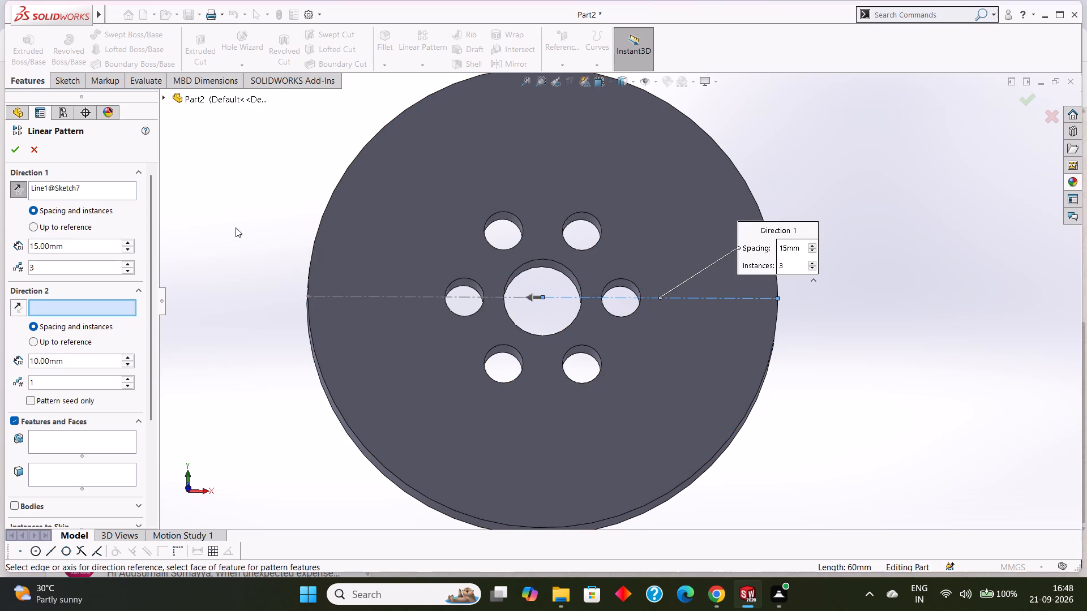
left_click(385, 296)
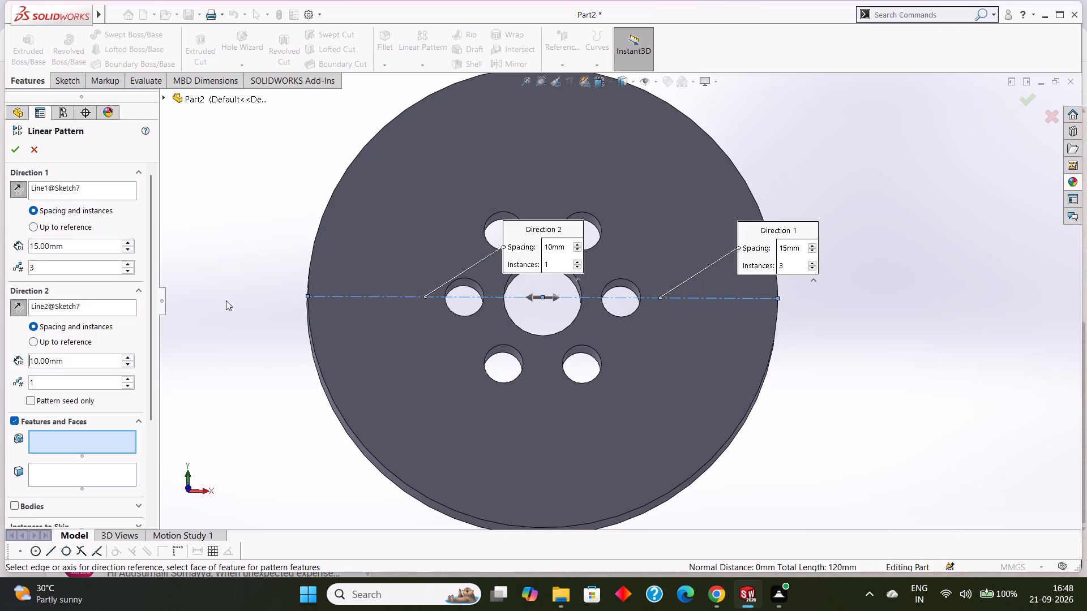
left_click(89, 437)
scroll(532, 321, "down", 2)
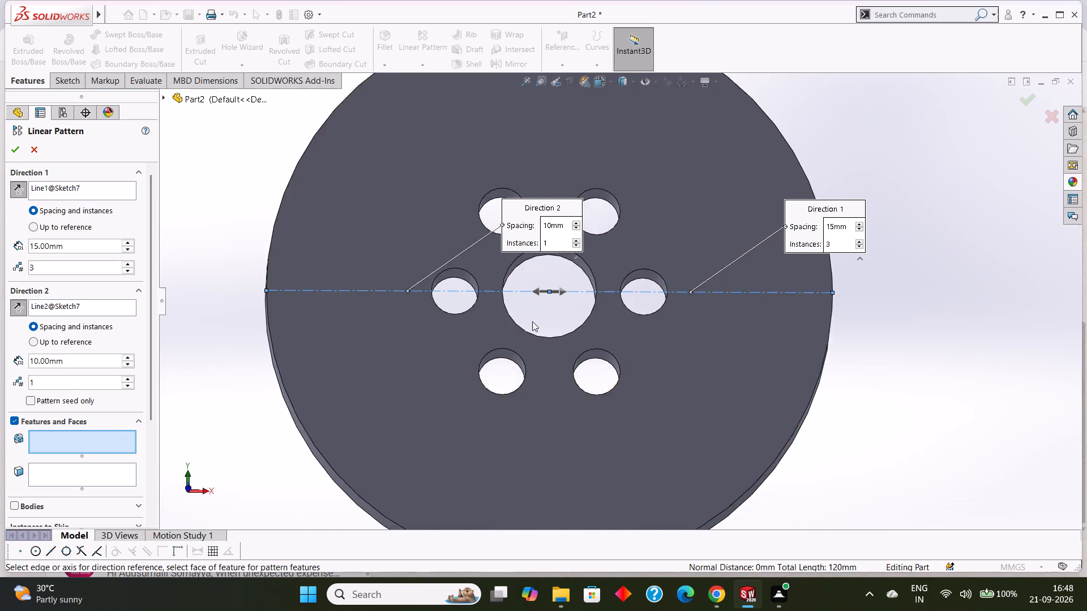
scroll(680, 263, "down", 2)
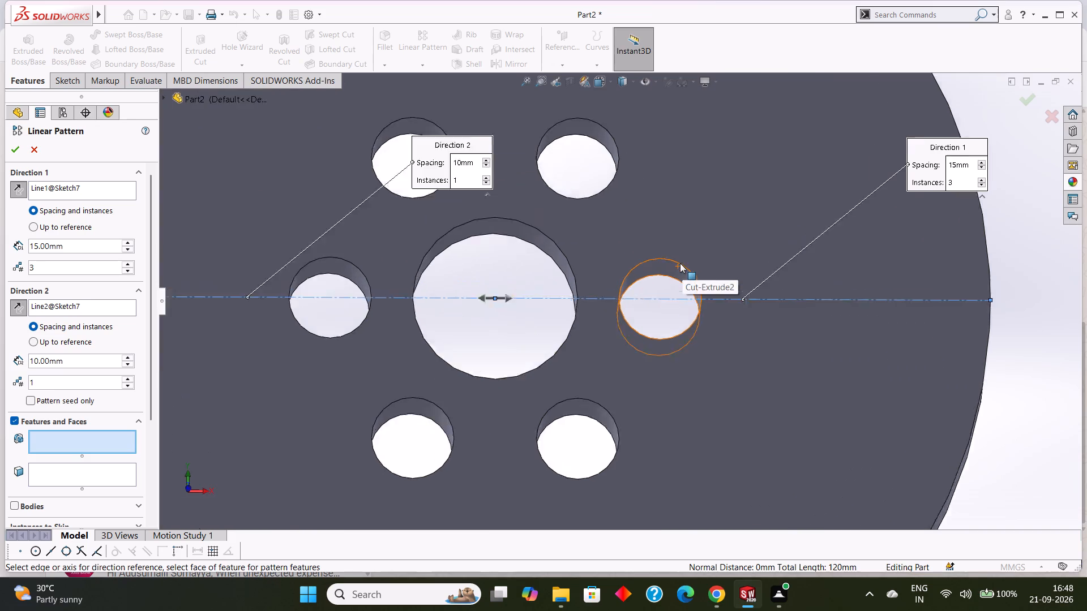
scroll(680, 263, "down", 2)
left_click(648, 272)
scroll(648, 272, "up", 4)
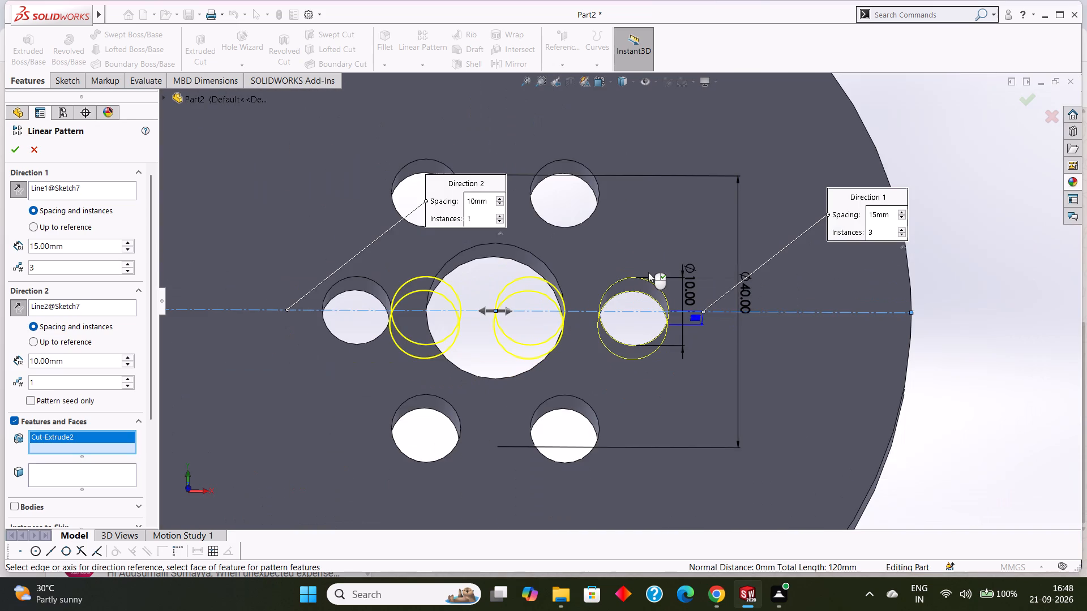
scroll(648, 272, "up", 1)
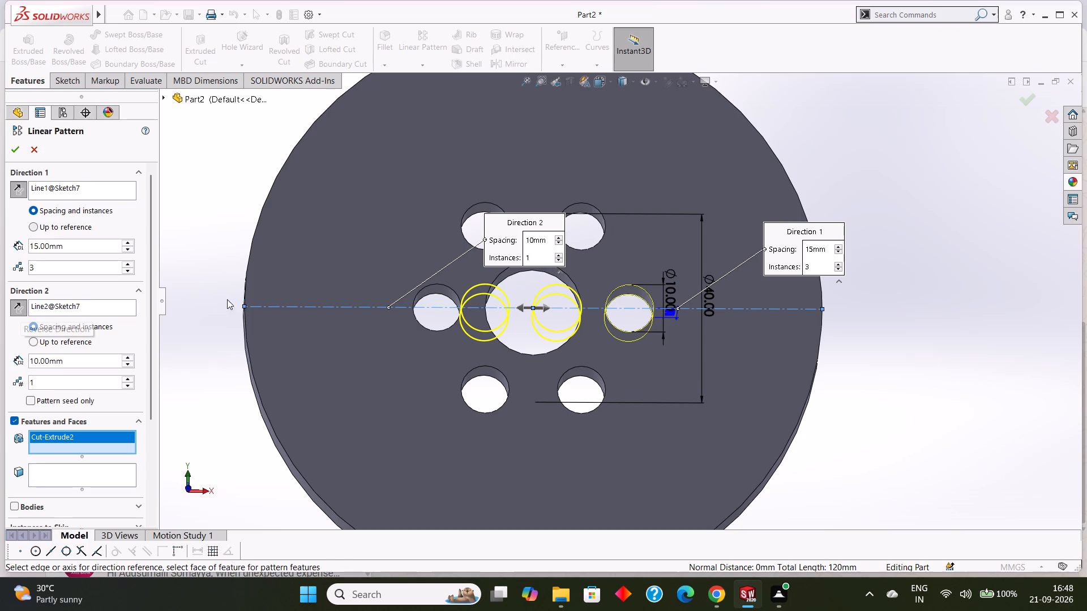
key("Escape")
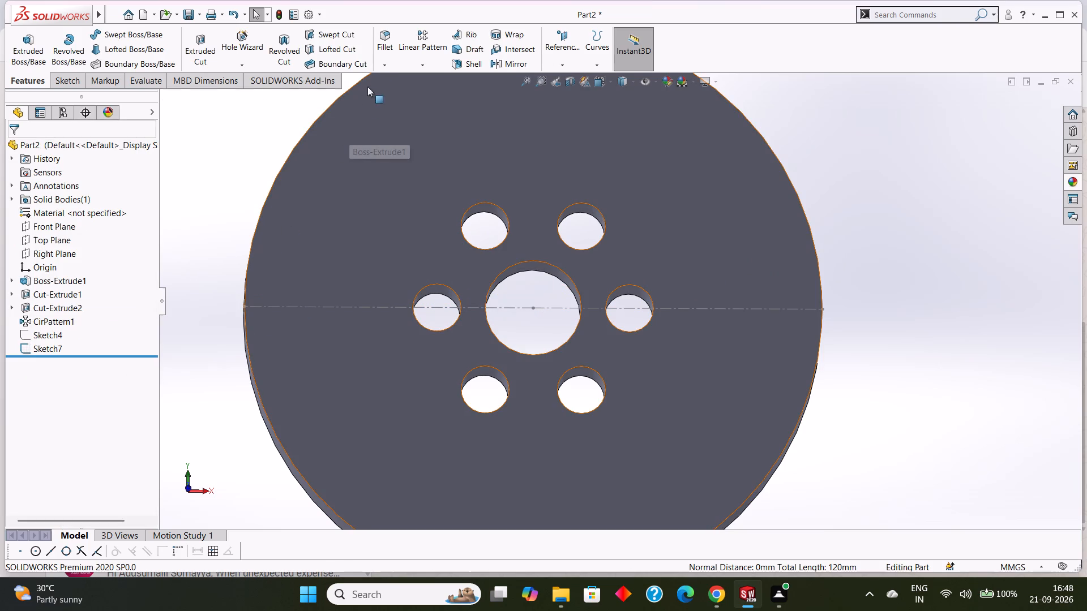
Linearly pattern the original 10 mm hole outward along its 60 mm centerline with 15 mm spacing and 3 instances.
left_click(422, 63)
left_click(428, 74)
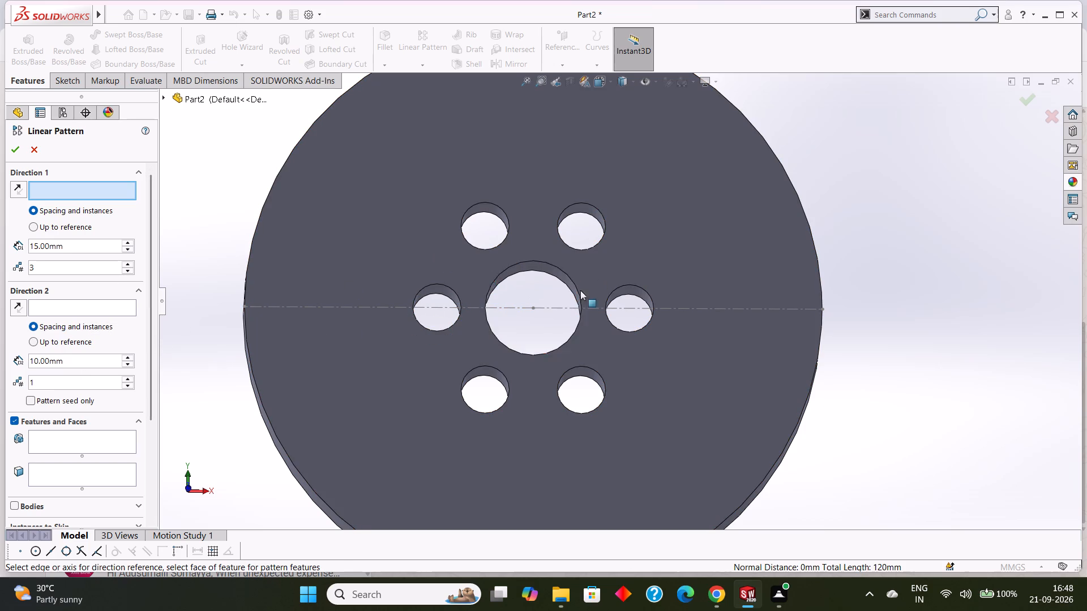
left_click(22, 312)
left_click(40, 441)
left_click(42, 441)
left_click(42, 441)
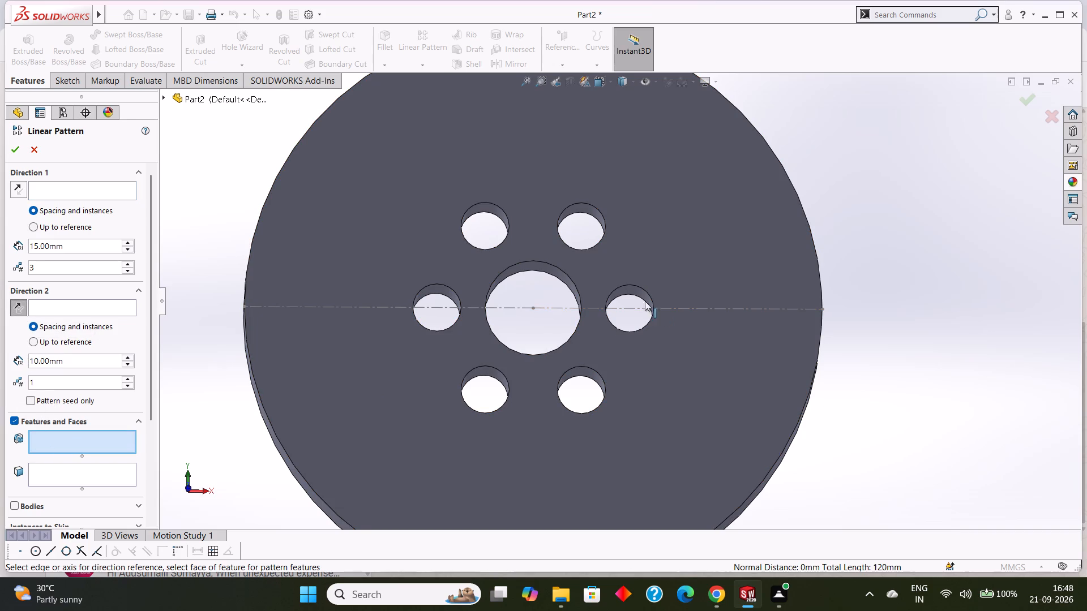
left_click(633, 291)
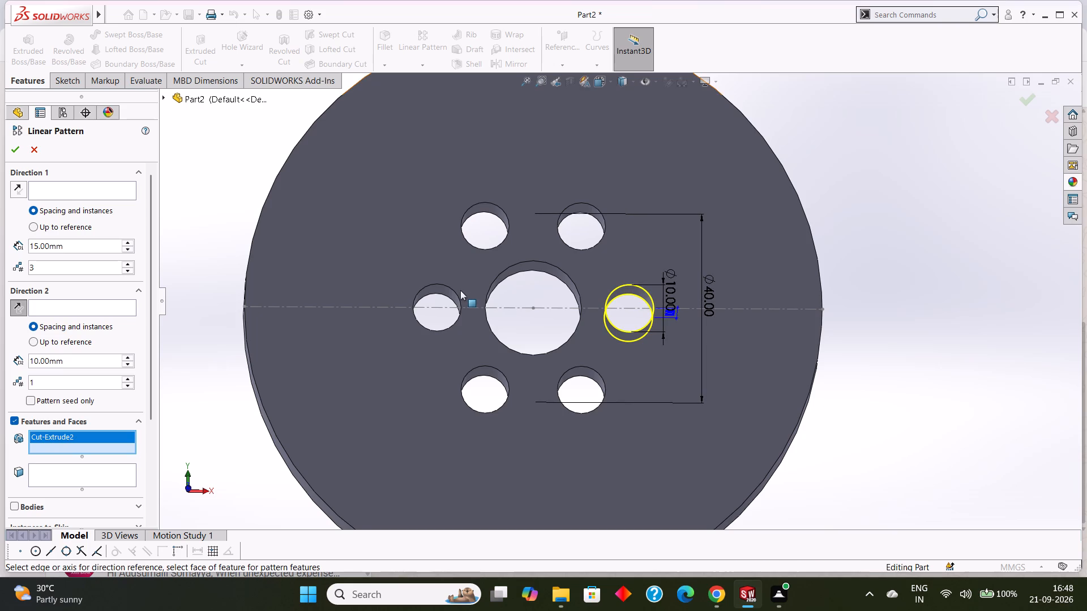
left_click(80, 182)
left_click(49, 187)
left_click(742, 309)
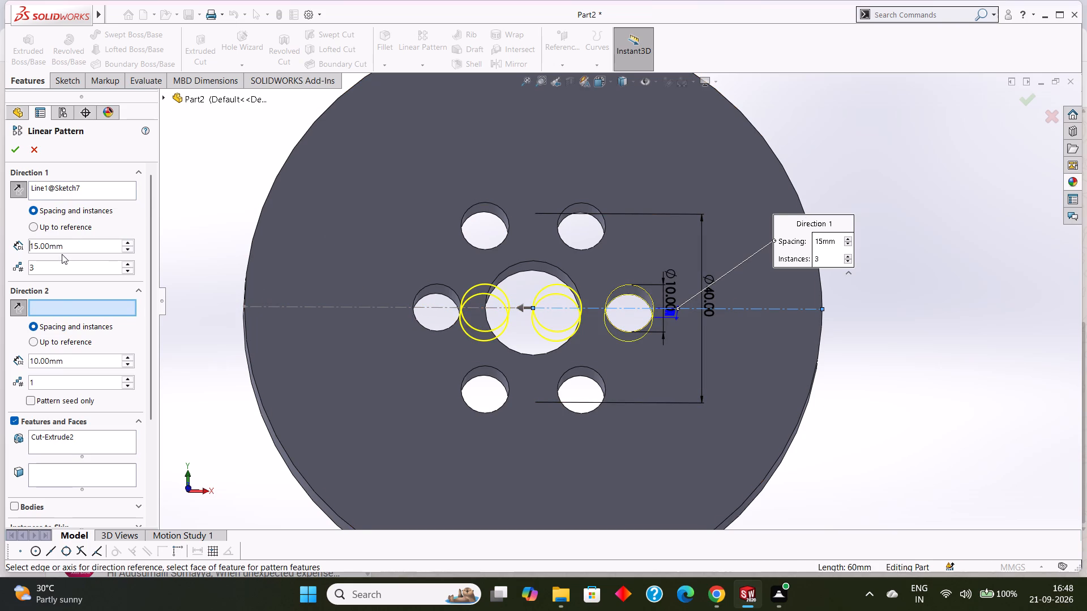
left_click(25, 192)
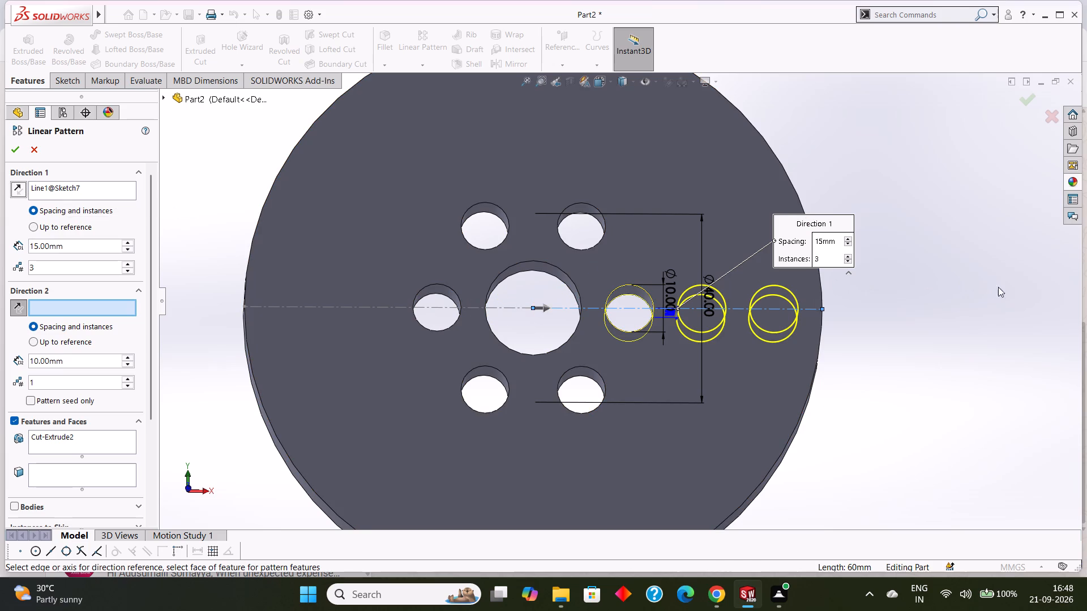
left_click(10, 152)
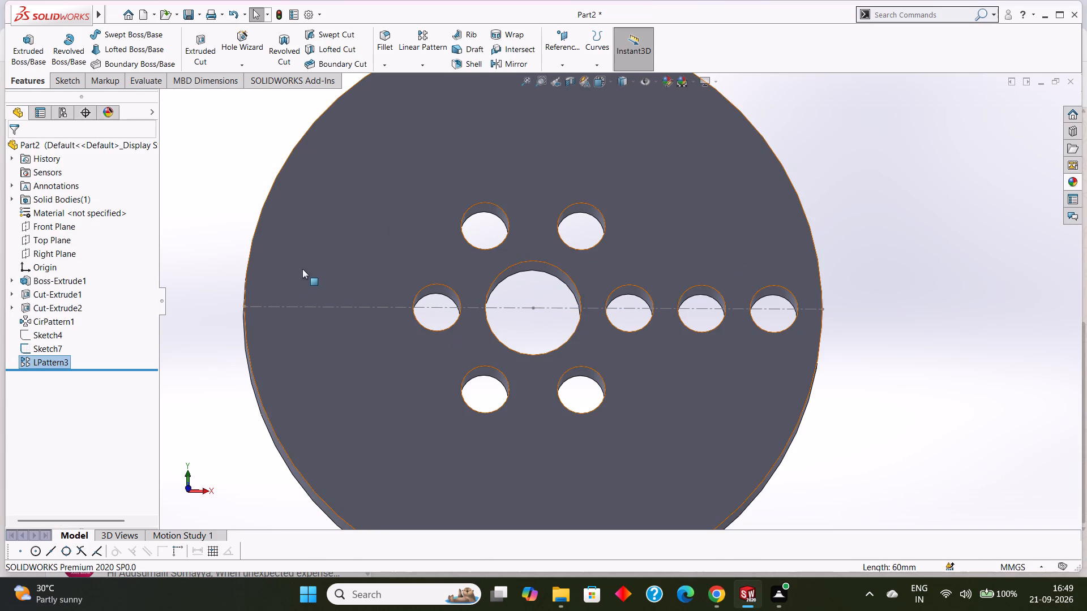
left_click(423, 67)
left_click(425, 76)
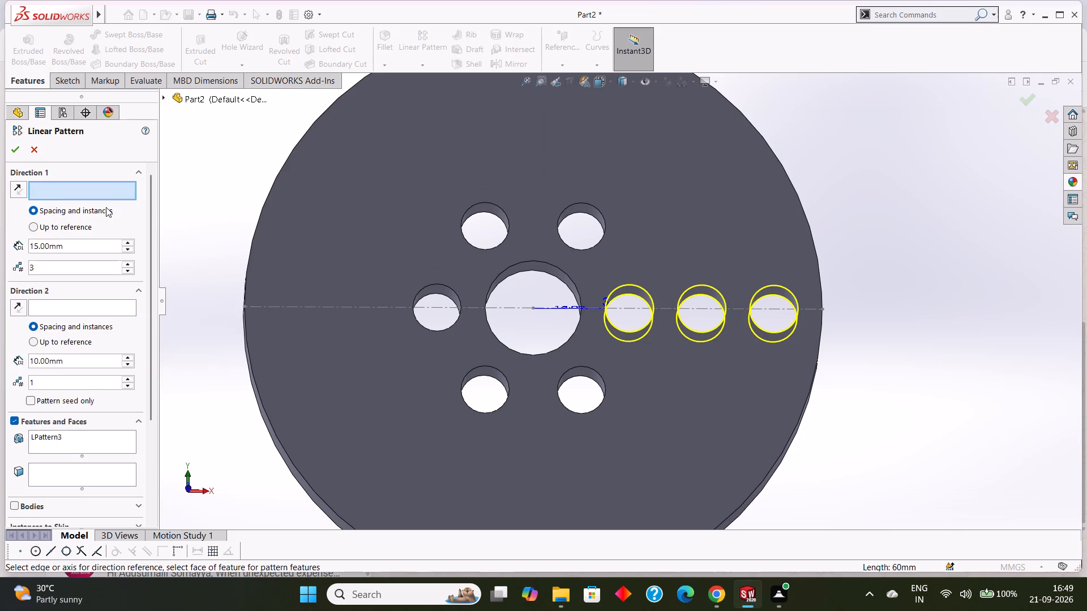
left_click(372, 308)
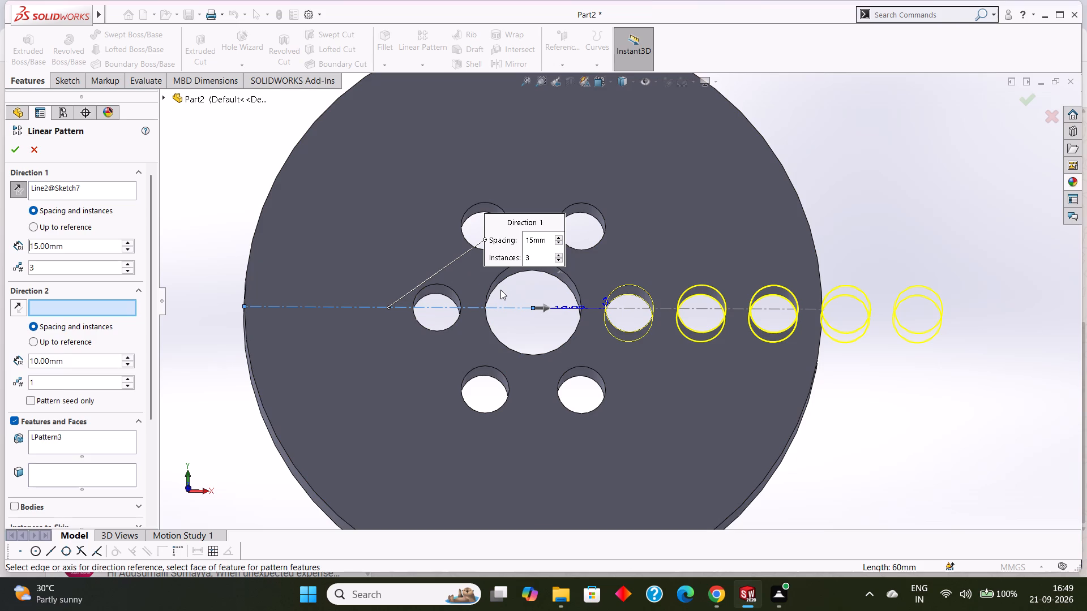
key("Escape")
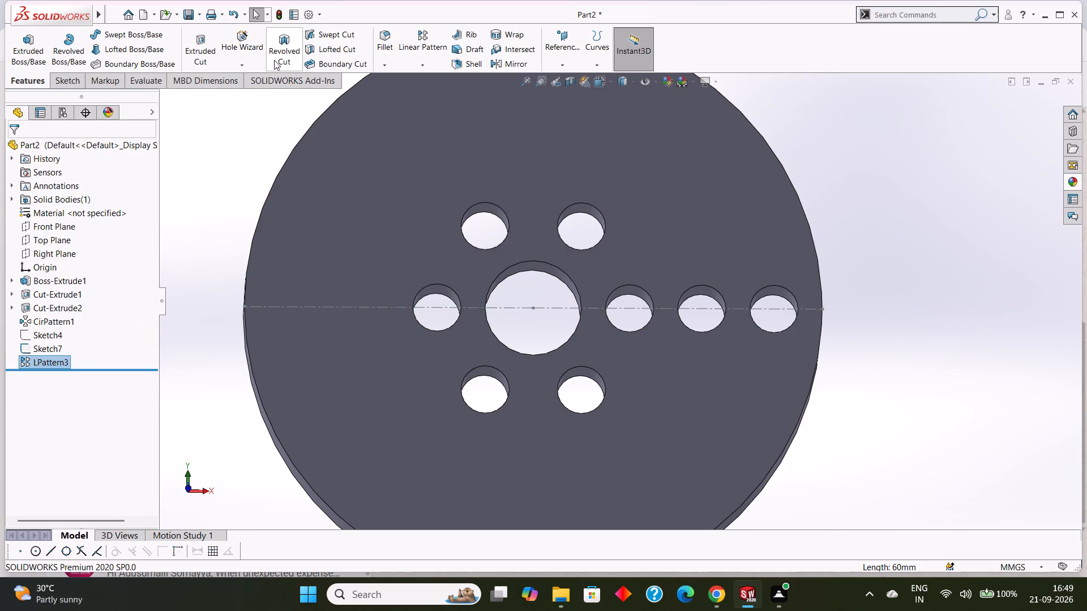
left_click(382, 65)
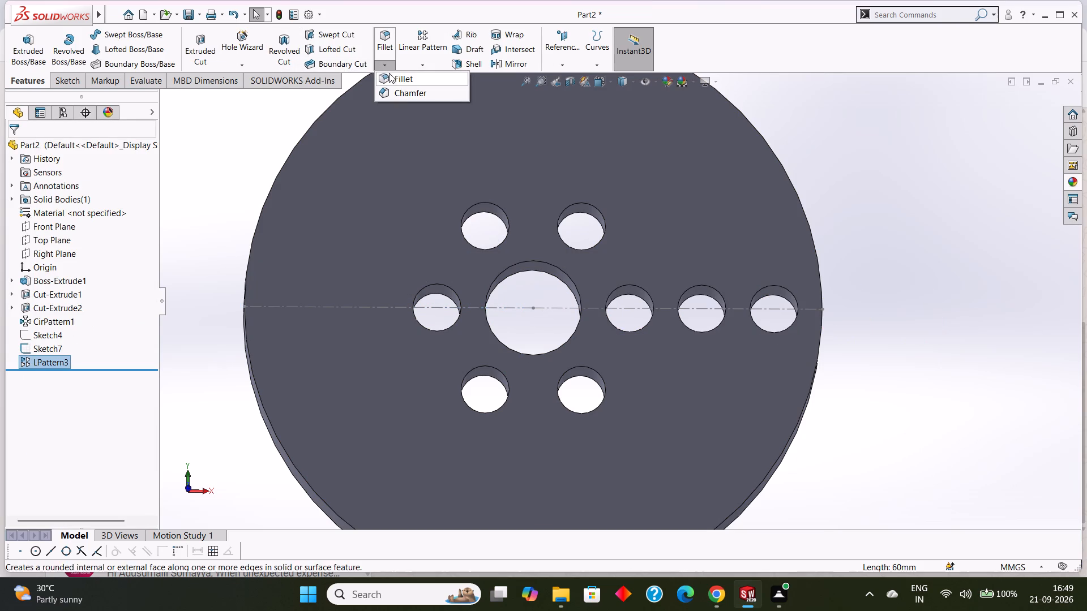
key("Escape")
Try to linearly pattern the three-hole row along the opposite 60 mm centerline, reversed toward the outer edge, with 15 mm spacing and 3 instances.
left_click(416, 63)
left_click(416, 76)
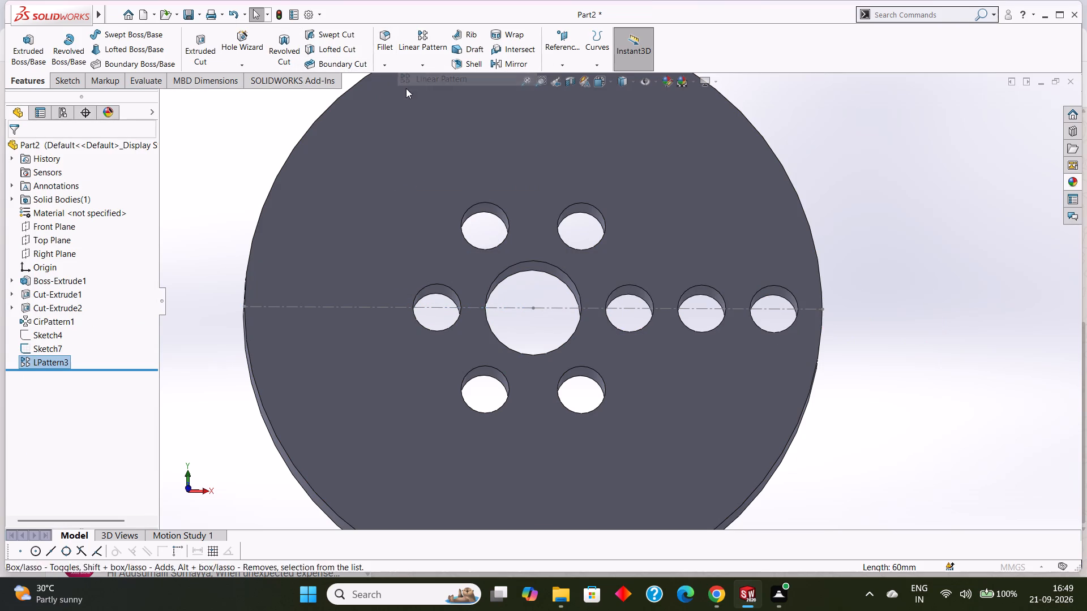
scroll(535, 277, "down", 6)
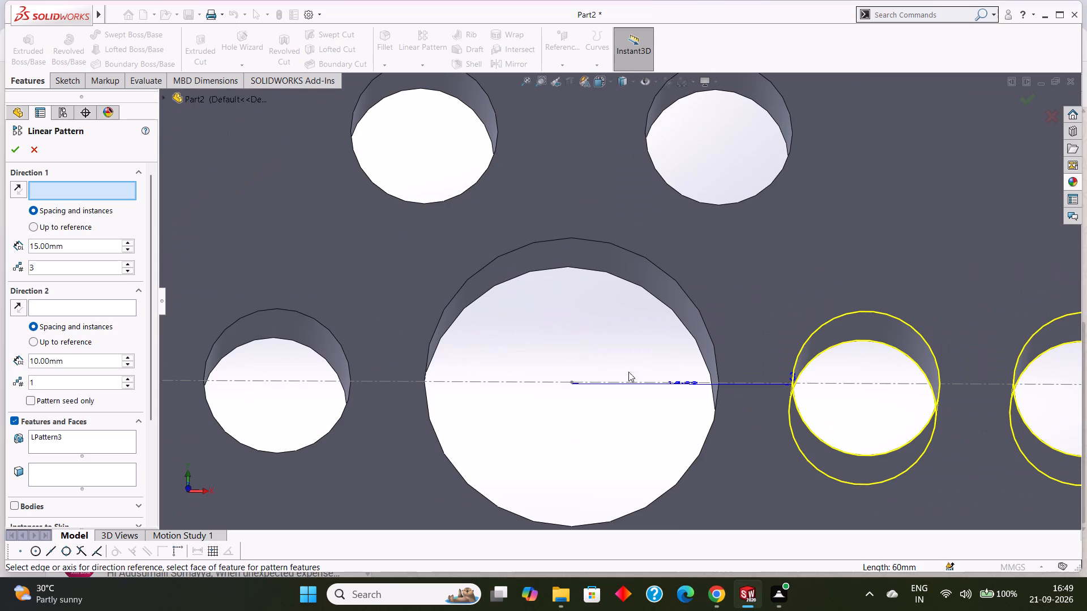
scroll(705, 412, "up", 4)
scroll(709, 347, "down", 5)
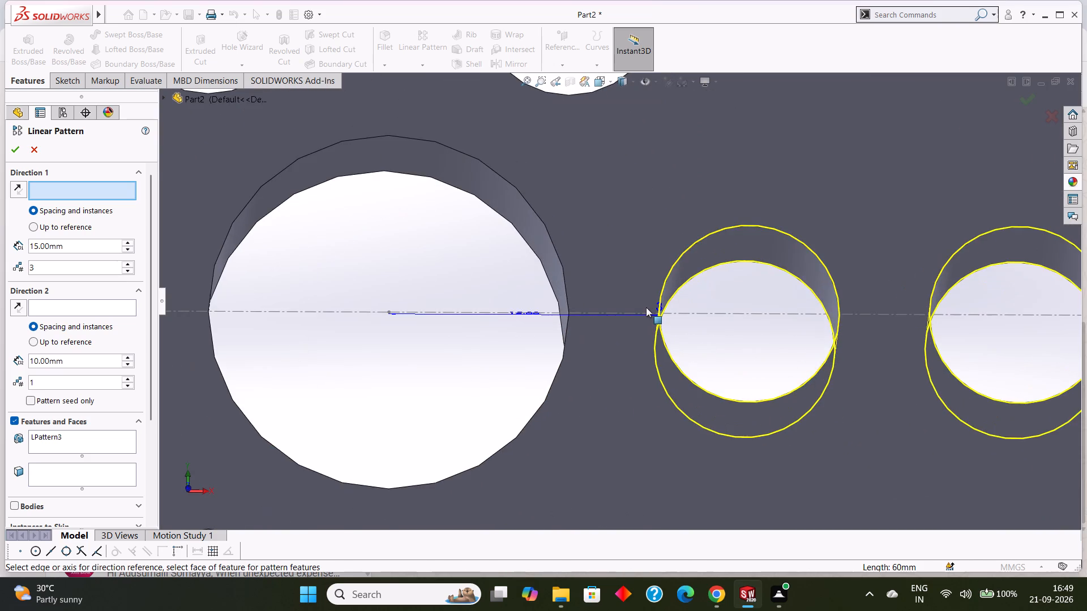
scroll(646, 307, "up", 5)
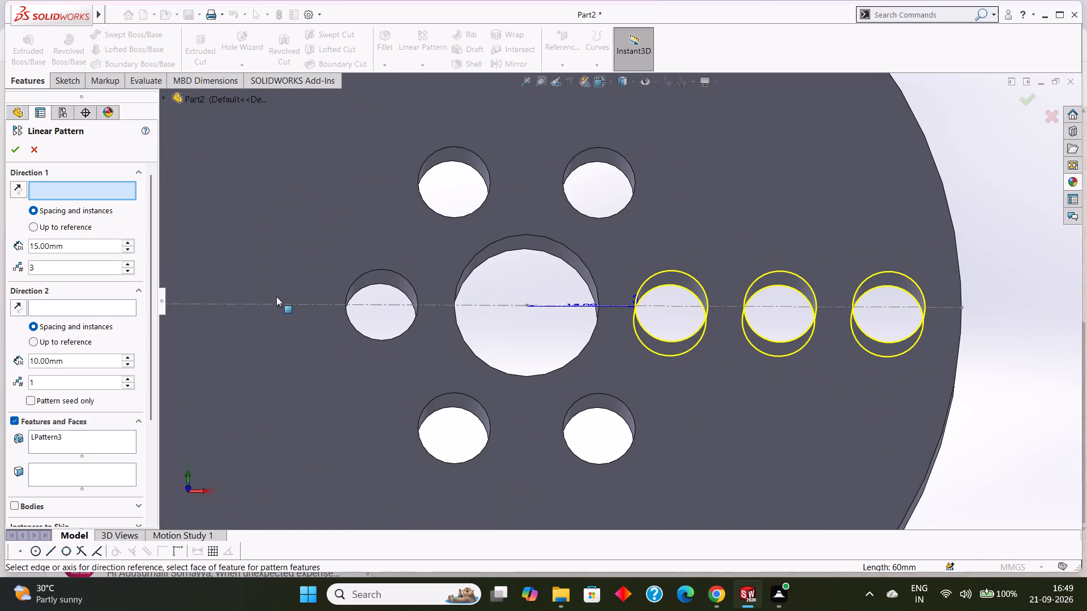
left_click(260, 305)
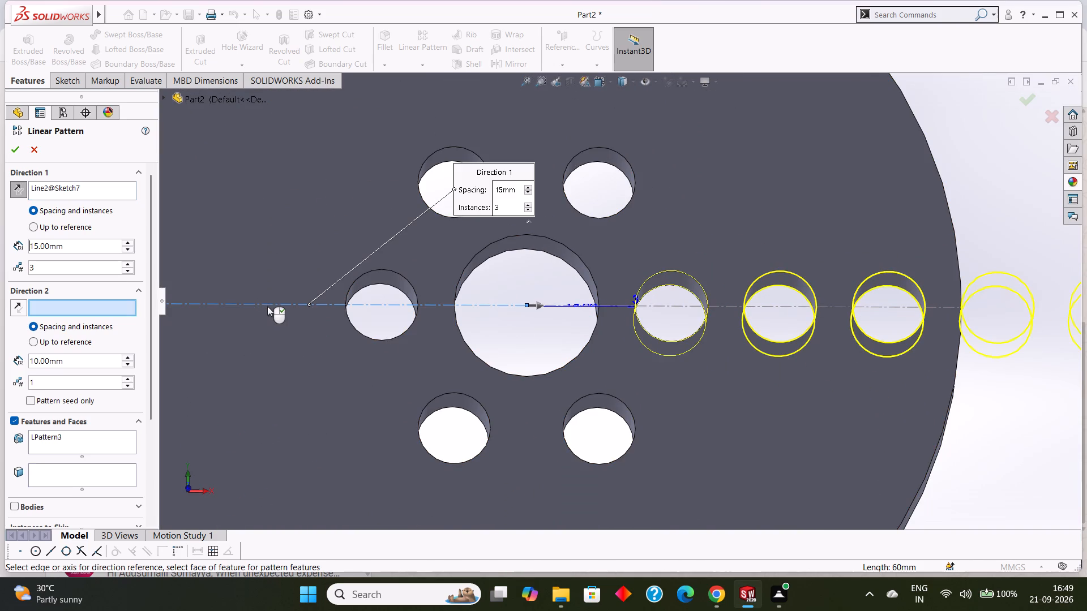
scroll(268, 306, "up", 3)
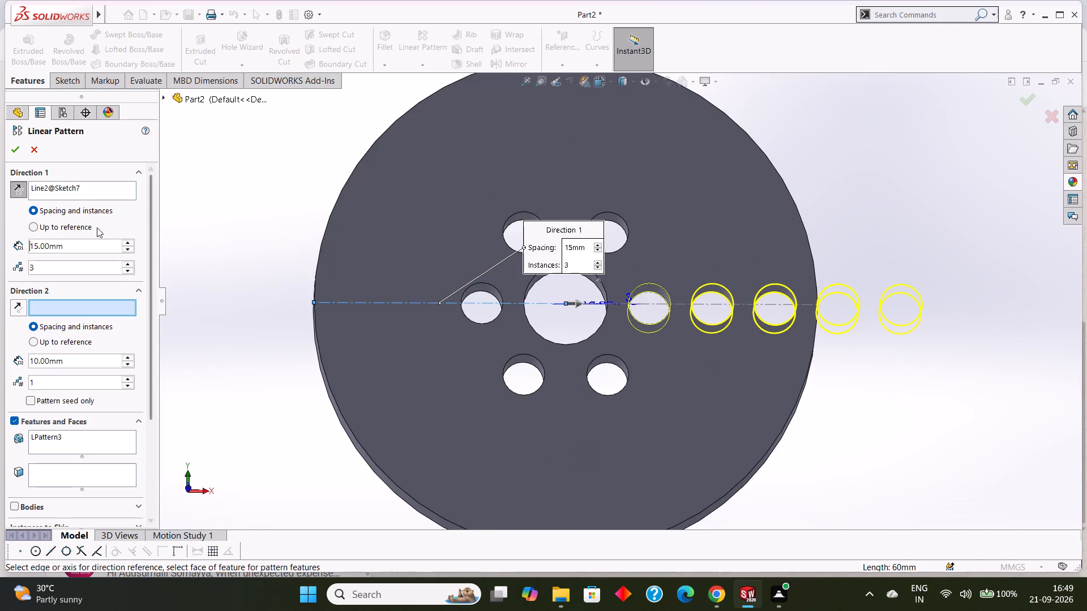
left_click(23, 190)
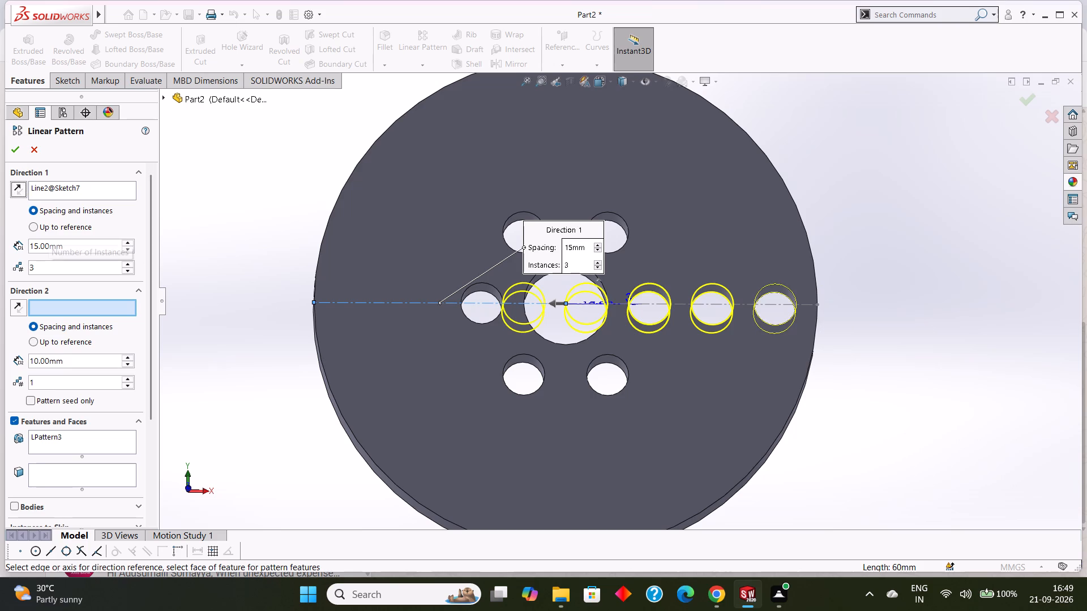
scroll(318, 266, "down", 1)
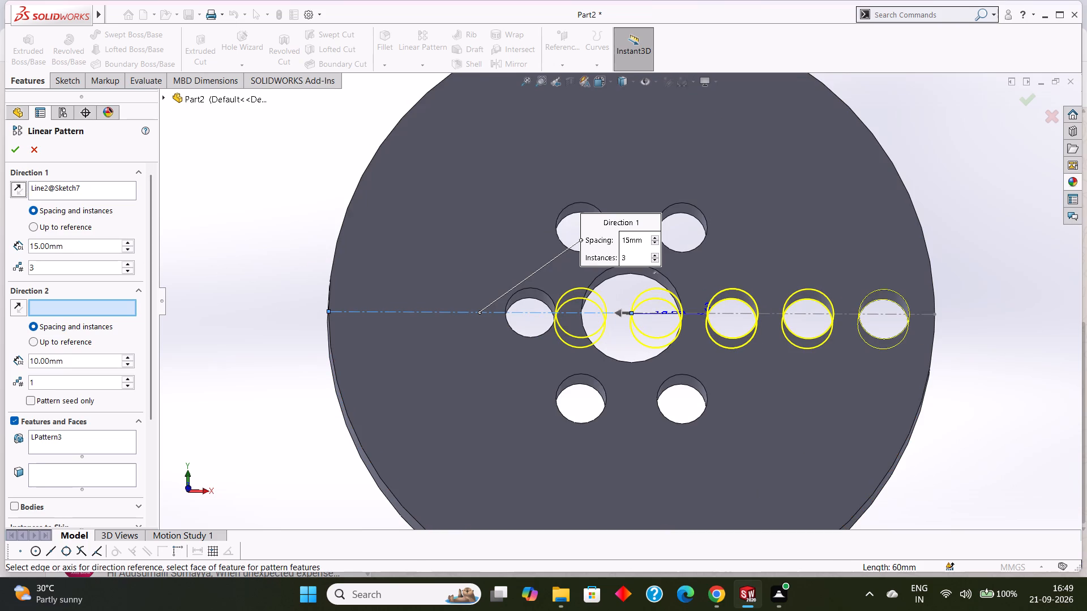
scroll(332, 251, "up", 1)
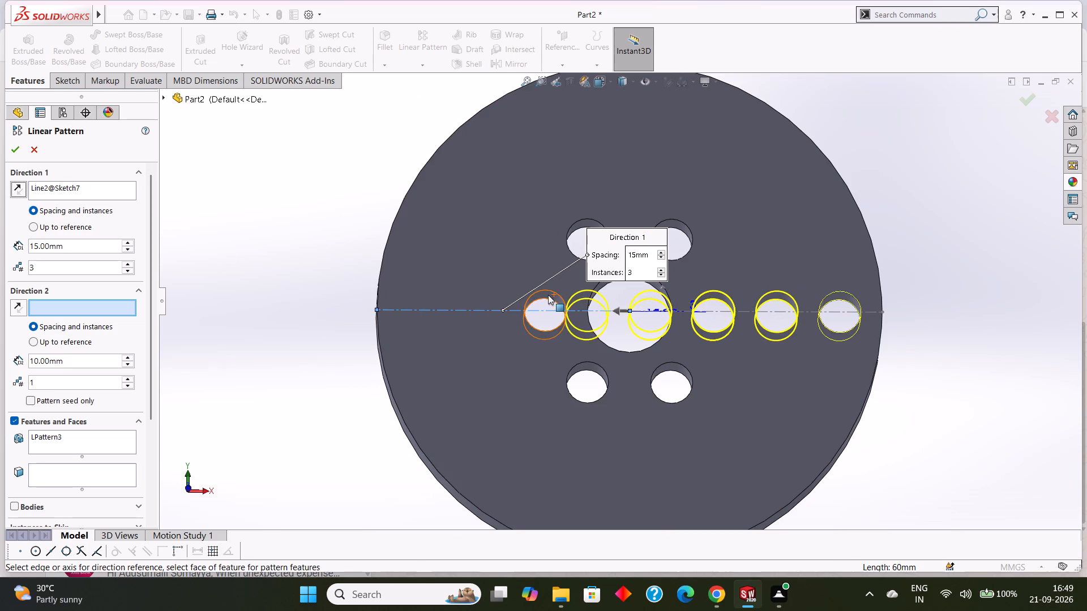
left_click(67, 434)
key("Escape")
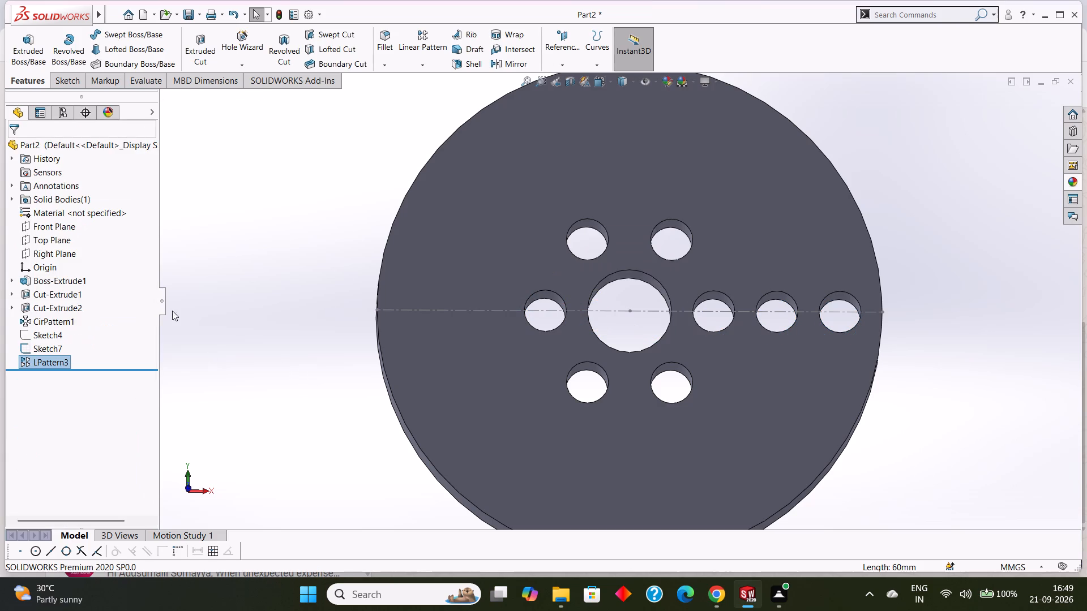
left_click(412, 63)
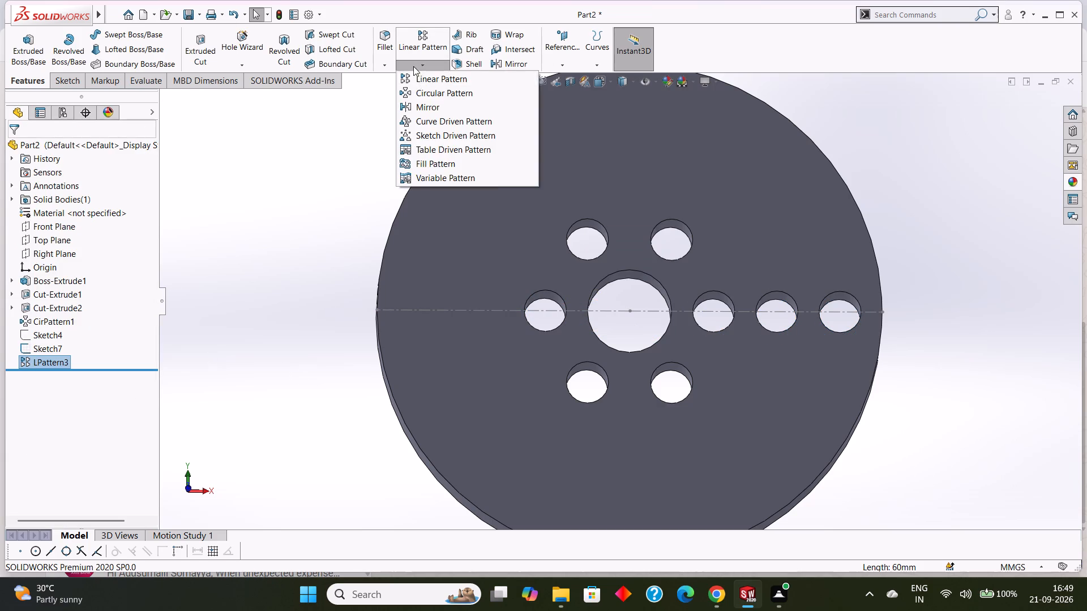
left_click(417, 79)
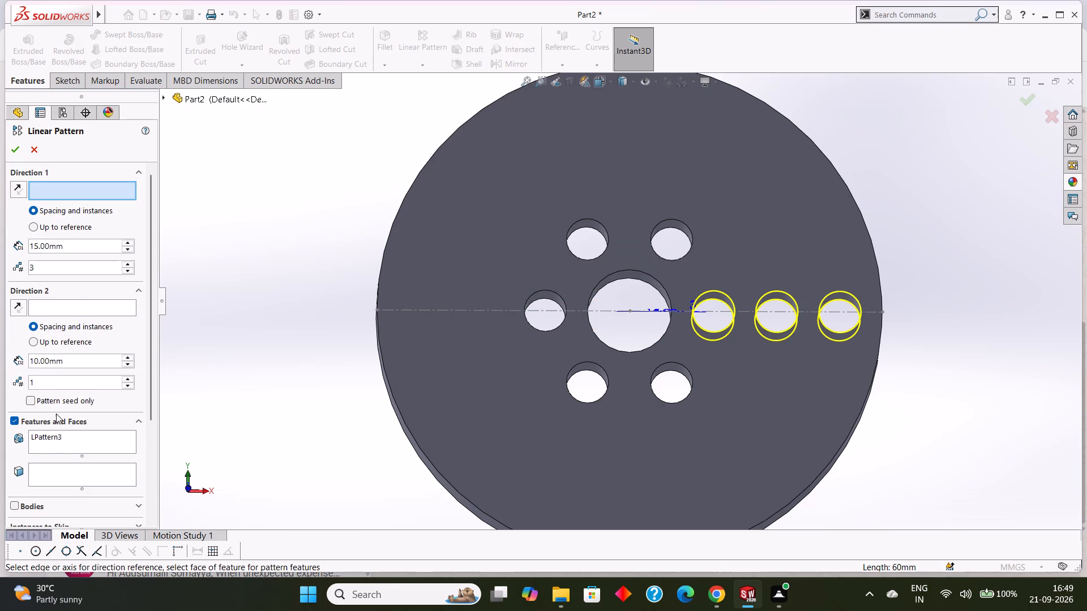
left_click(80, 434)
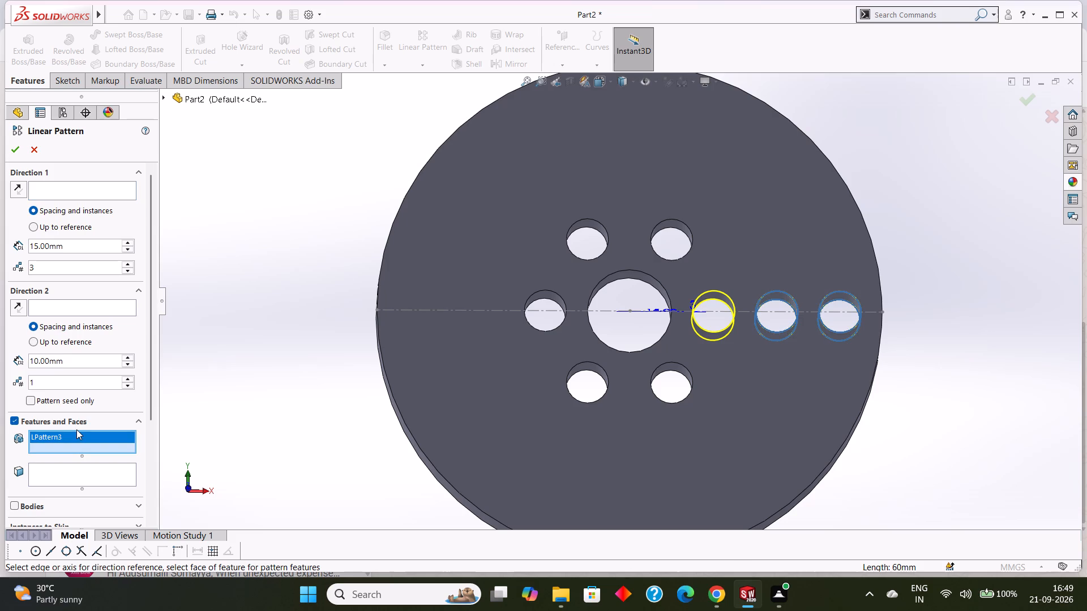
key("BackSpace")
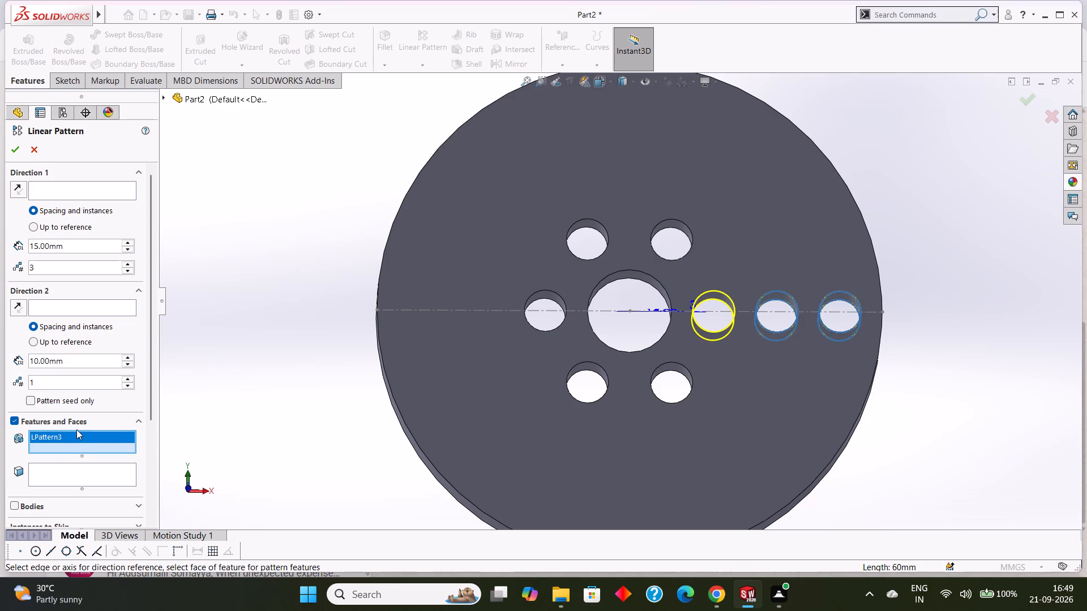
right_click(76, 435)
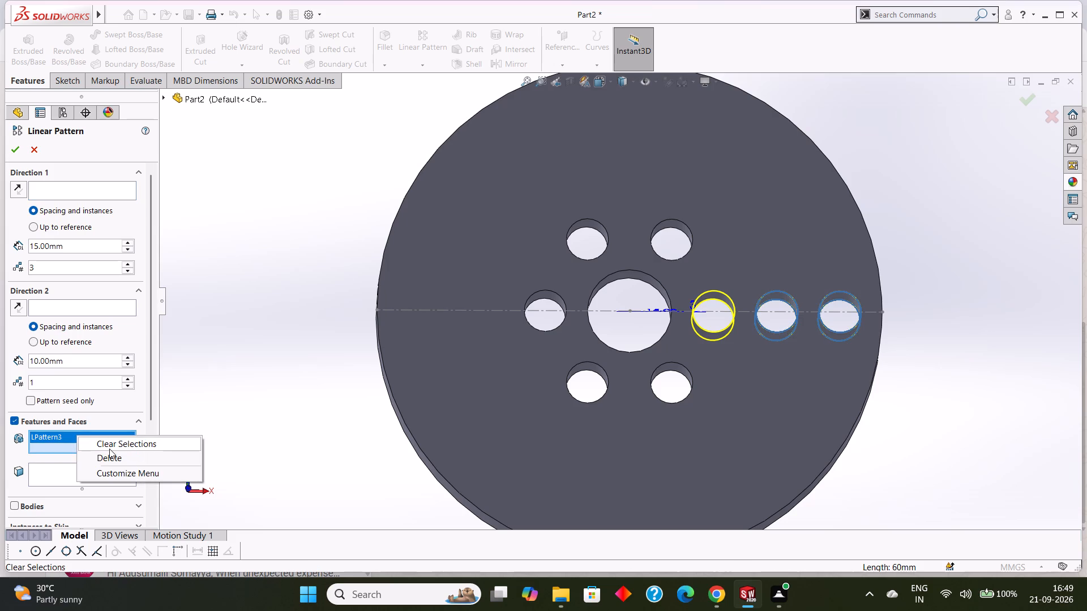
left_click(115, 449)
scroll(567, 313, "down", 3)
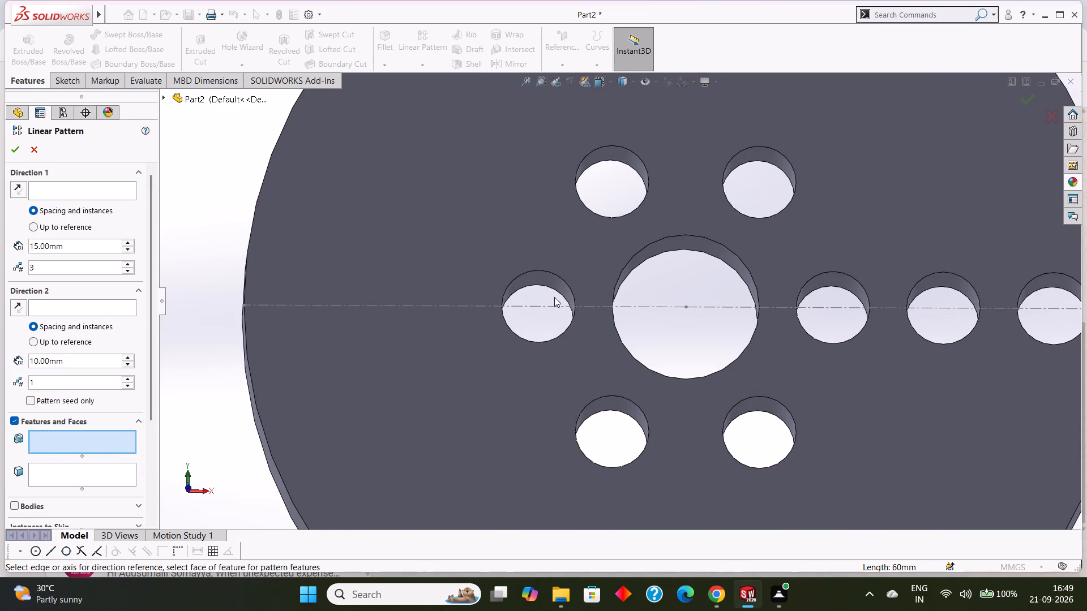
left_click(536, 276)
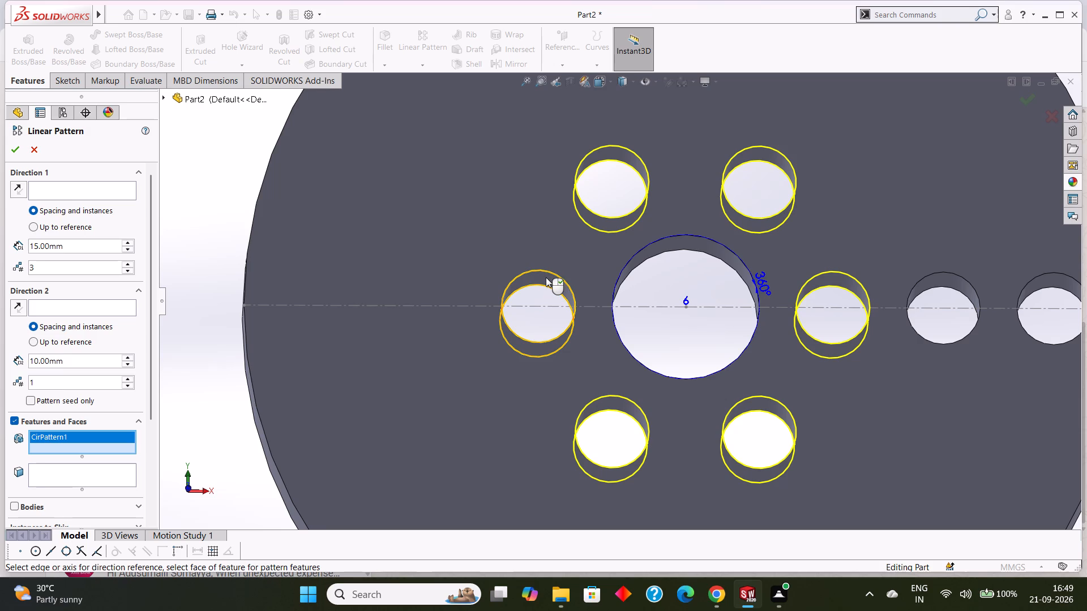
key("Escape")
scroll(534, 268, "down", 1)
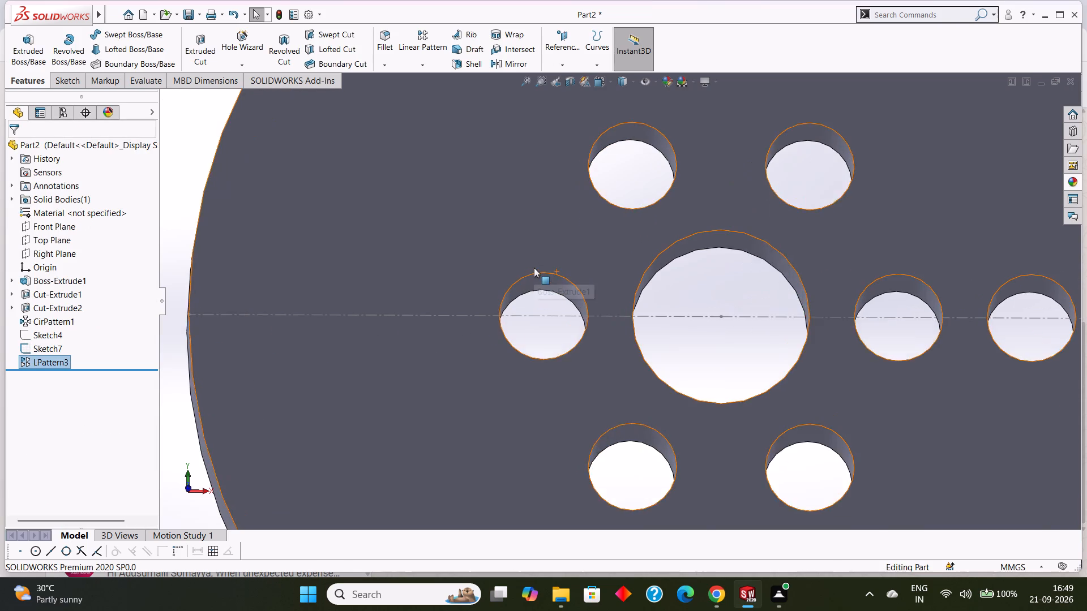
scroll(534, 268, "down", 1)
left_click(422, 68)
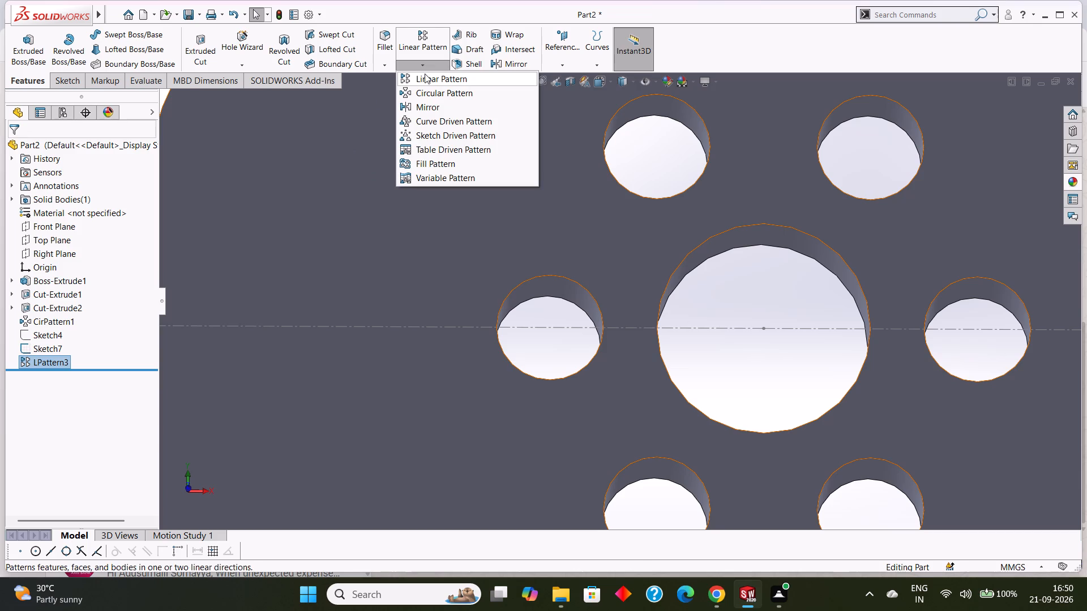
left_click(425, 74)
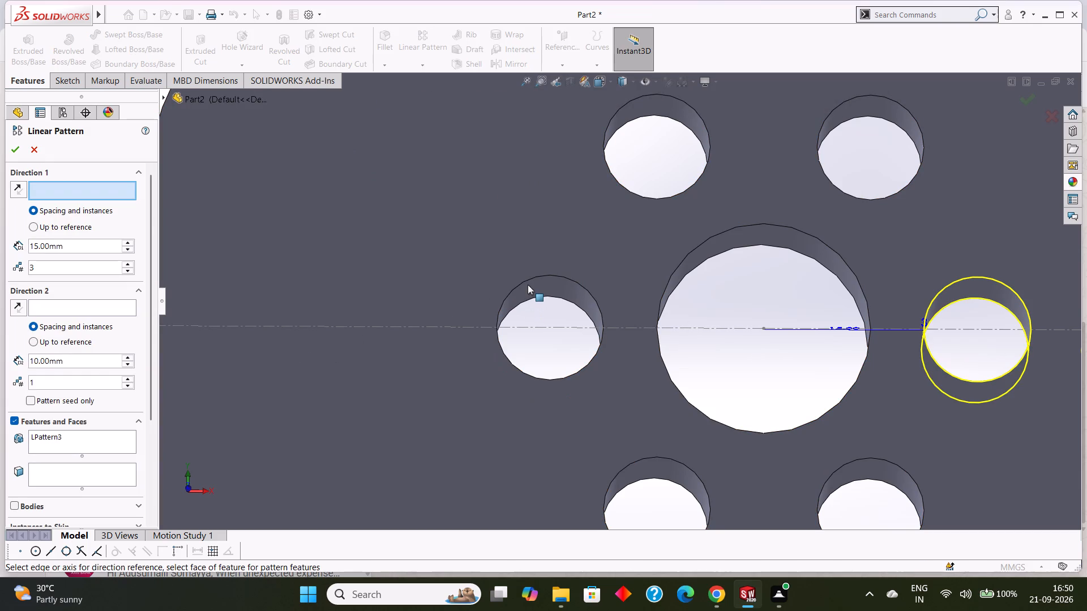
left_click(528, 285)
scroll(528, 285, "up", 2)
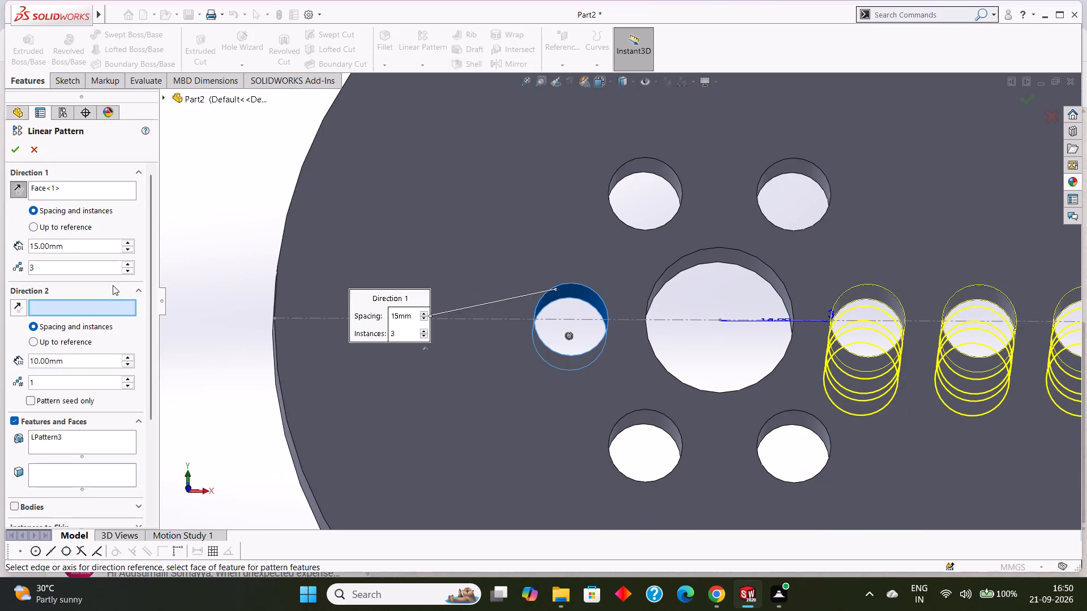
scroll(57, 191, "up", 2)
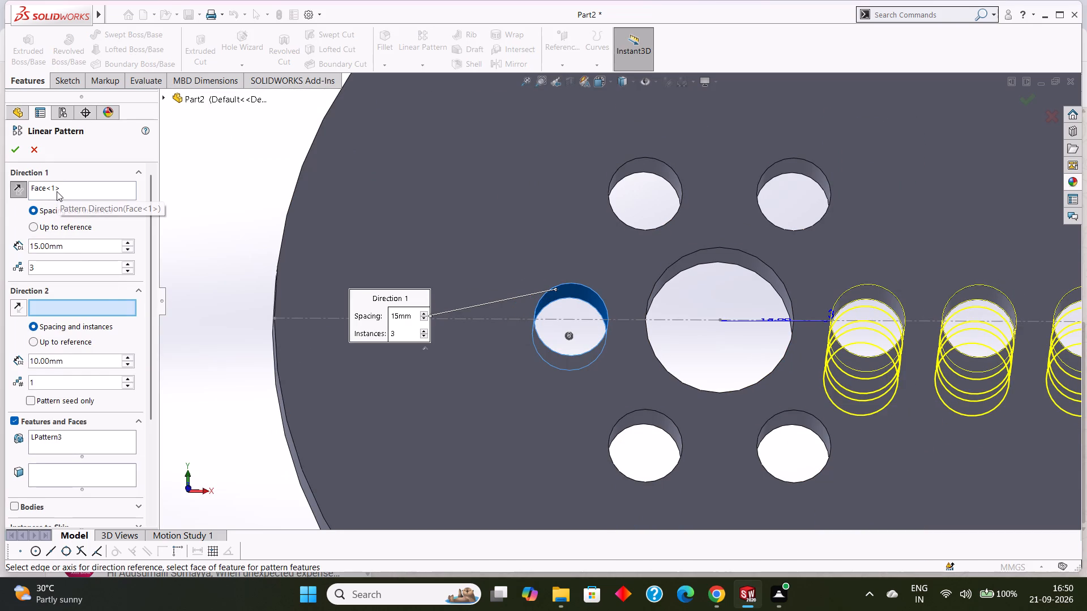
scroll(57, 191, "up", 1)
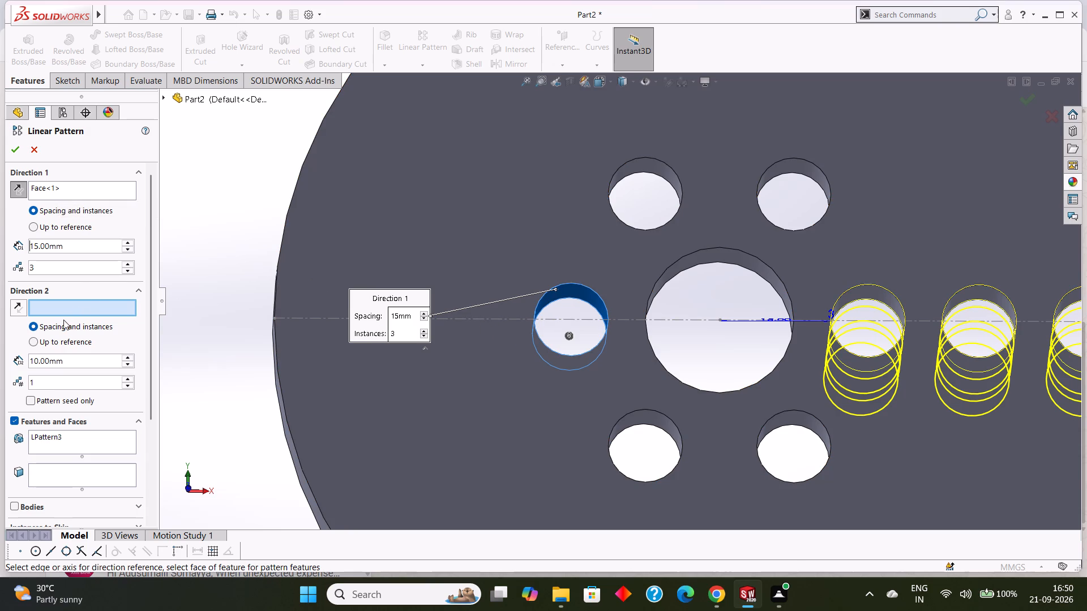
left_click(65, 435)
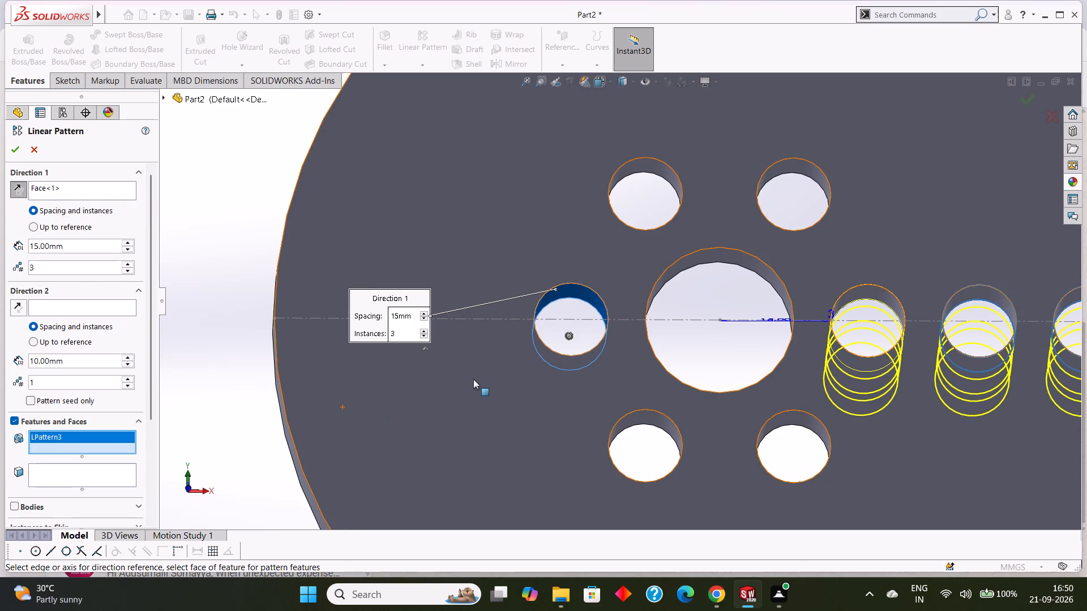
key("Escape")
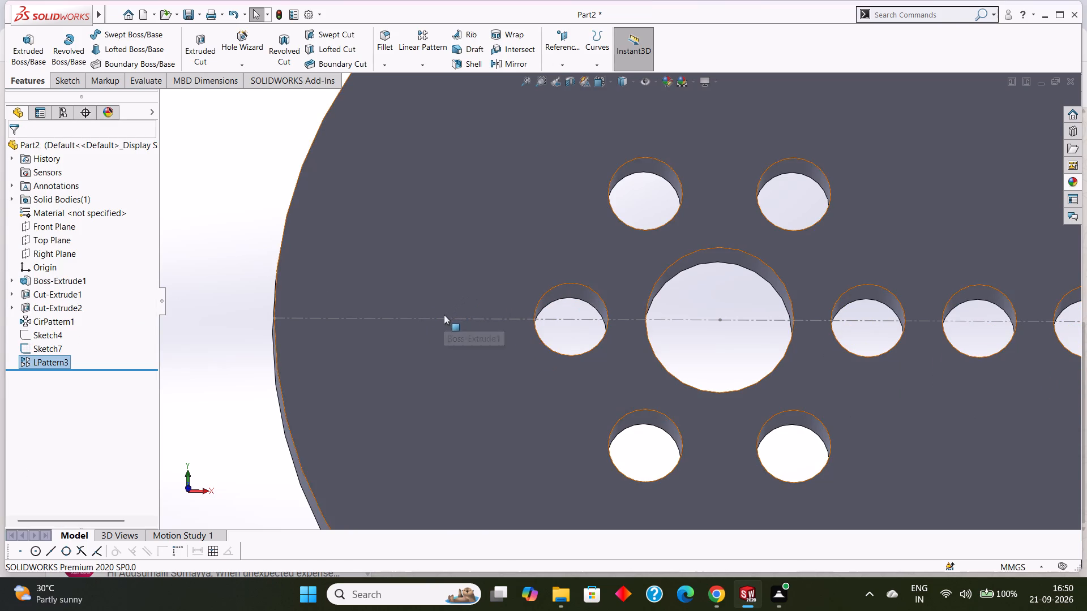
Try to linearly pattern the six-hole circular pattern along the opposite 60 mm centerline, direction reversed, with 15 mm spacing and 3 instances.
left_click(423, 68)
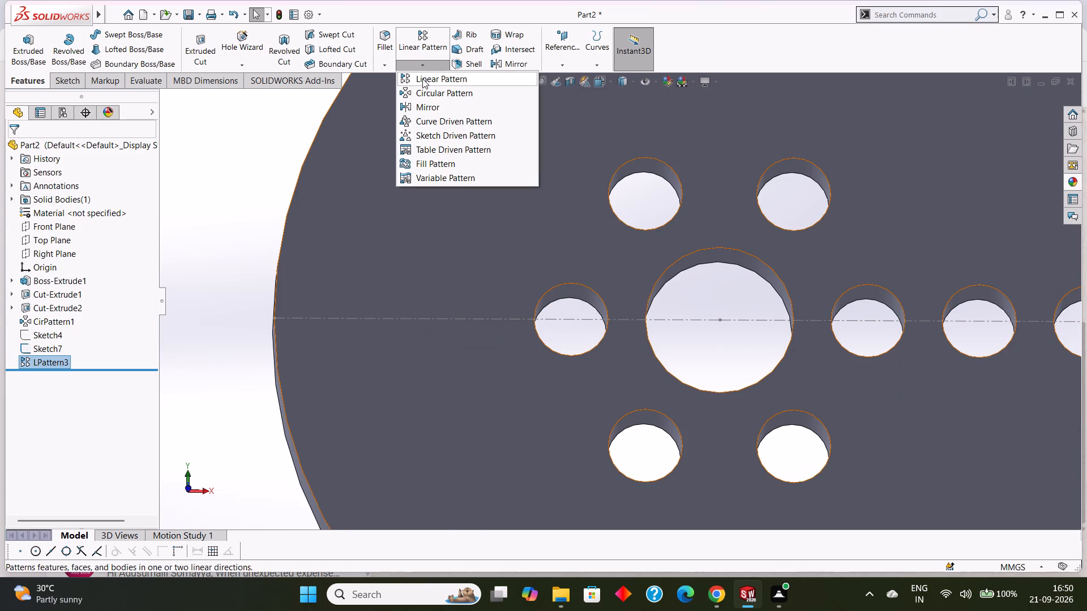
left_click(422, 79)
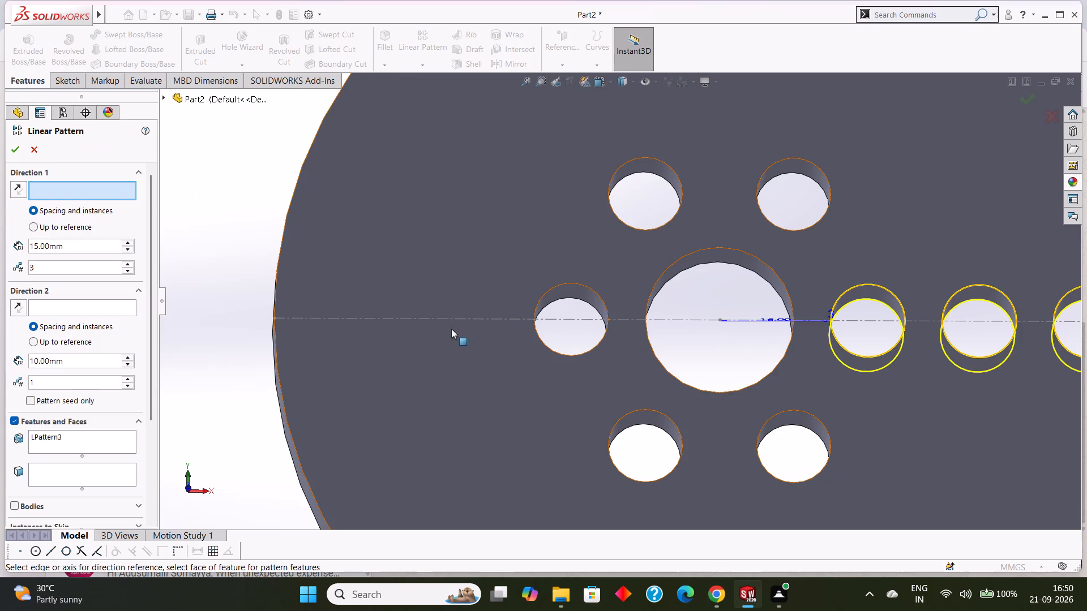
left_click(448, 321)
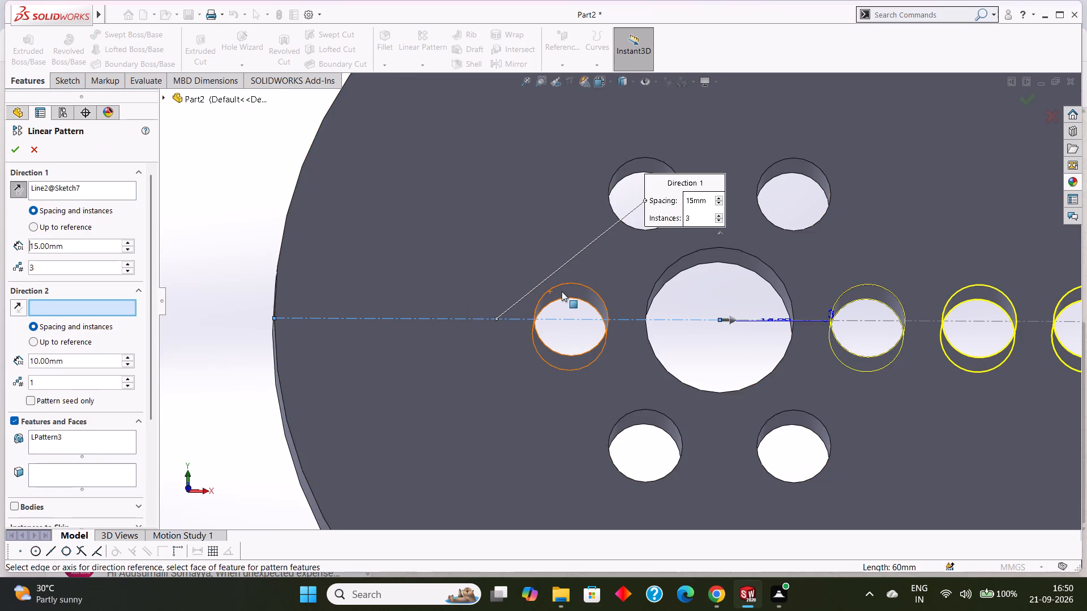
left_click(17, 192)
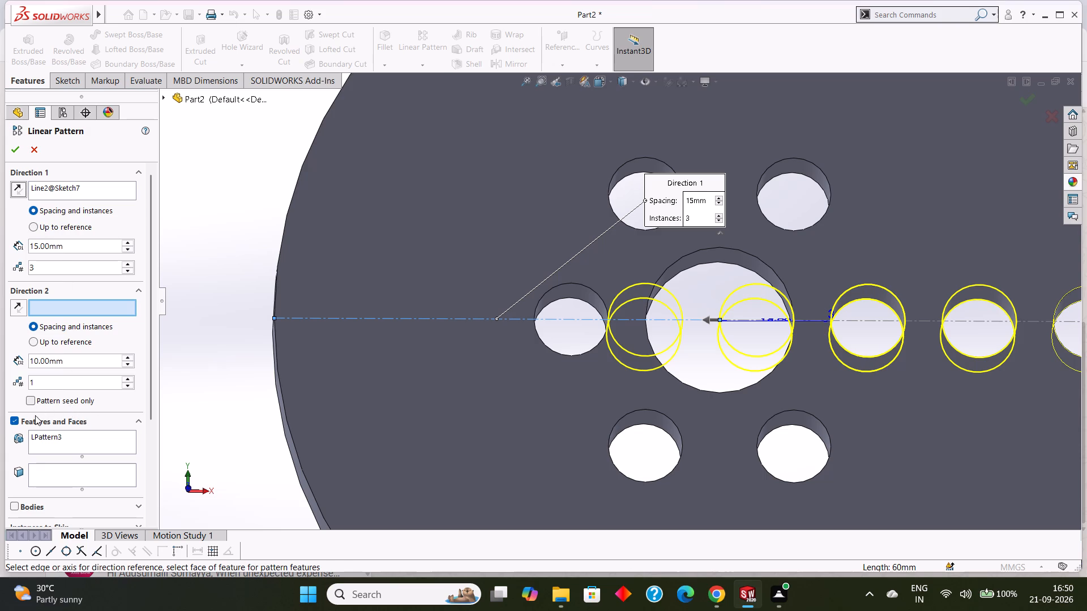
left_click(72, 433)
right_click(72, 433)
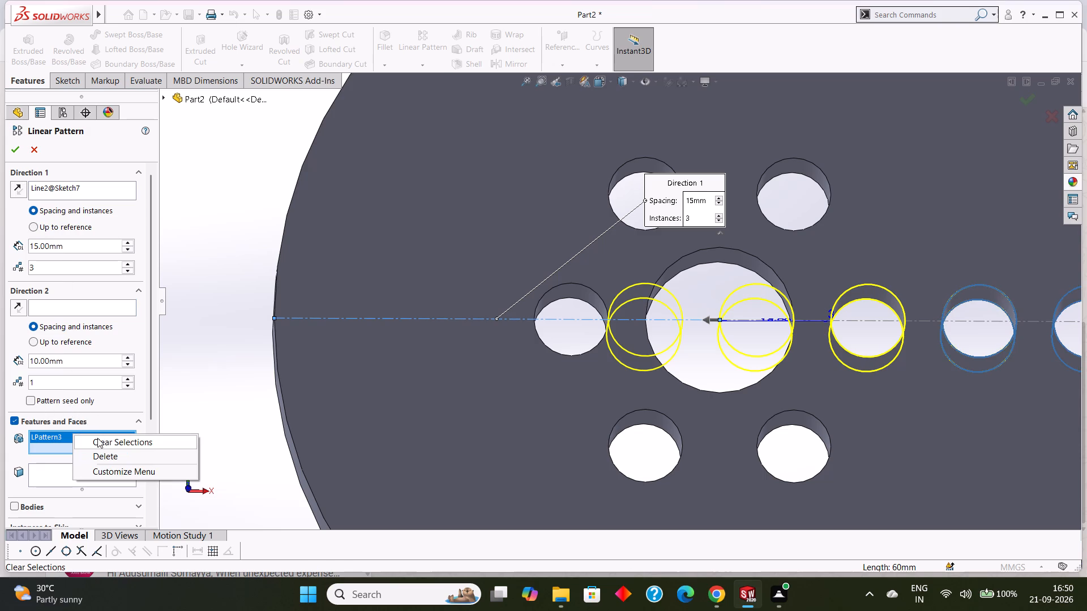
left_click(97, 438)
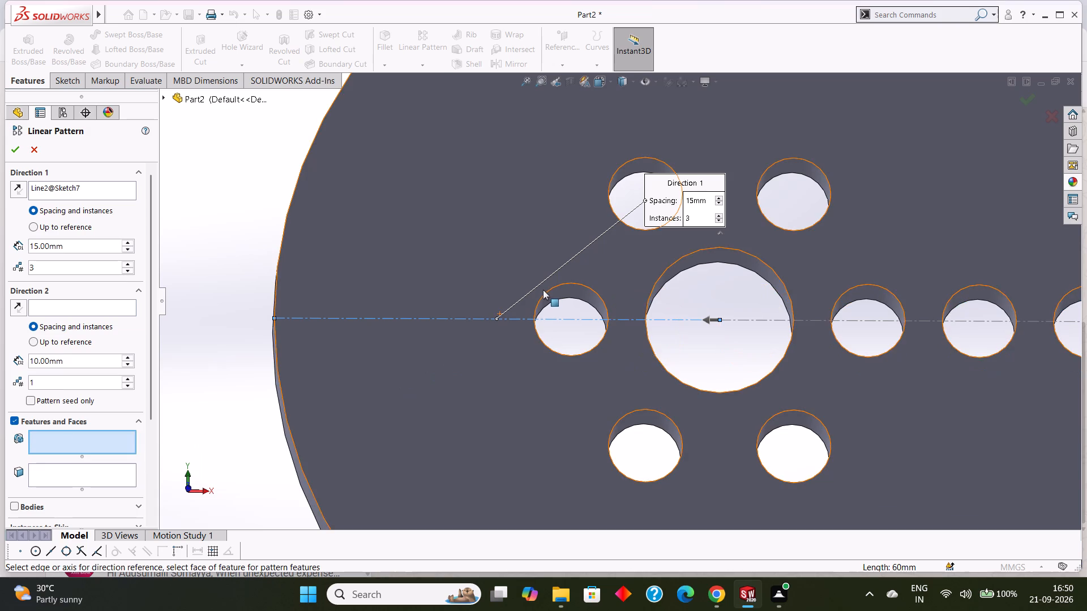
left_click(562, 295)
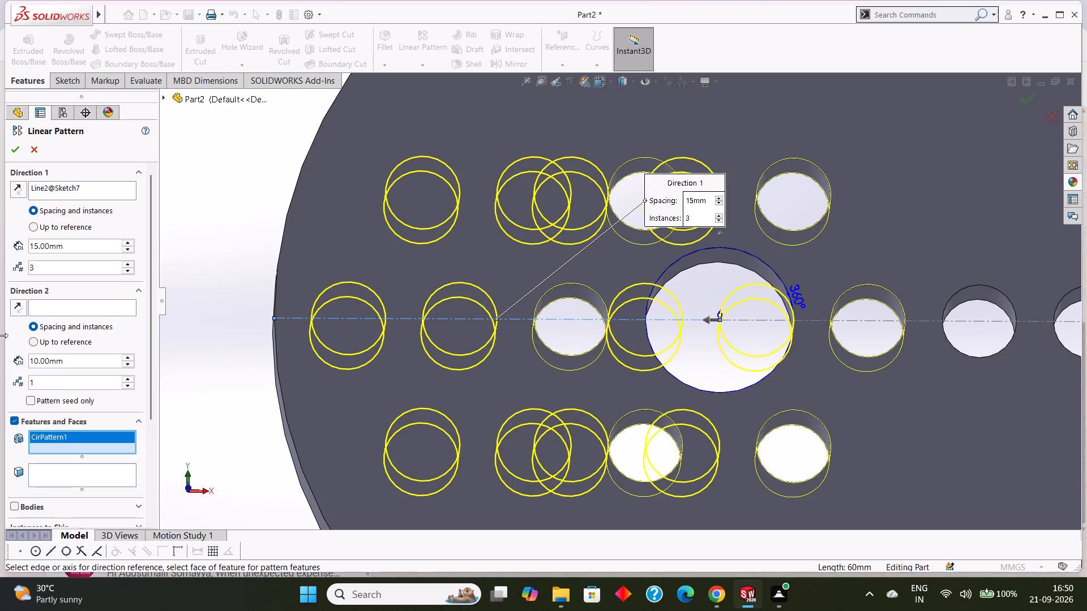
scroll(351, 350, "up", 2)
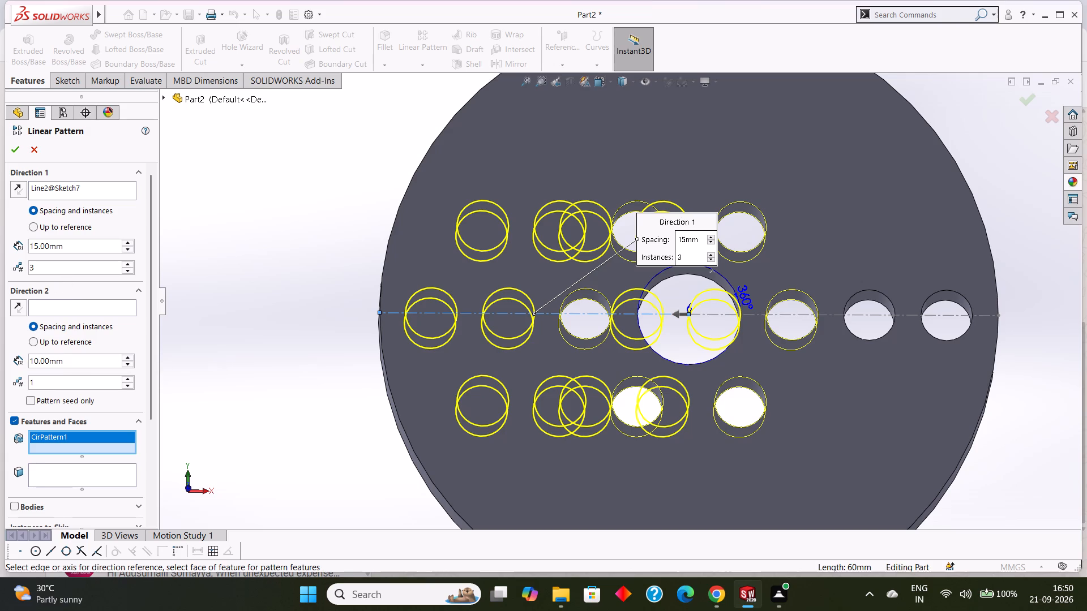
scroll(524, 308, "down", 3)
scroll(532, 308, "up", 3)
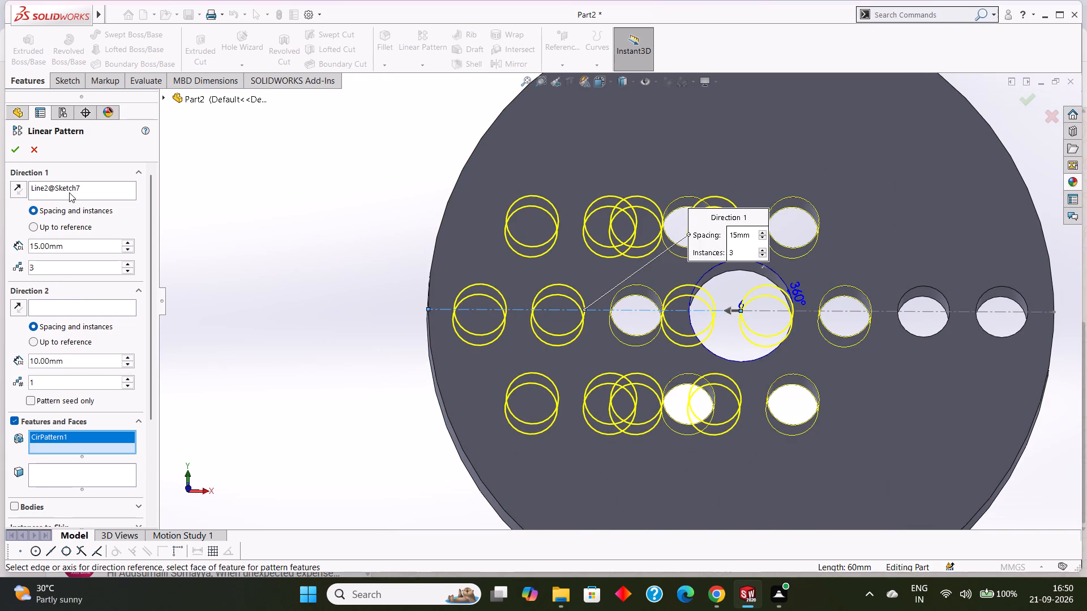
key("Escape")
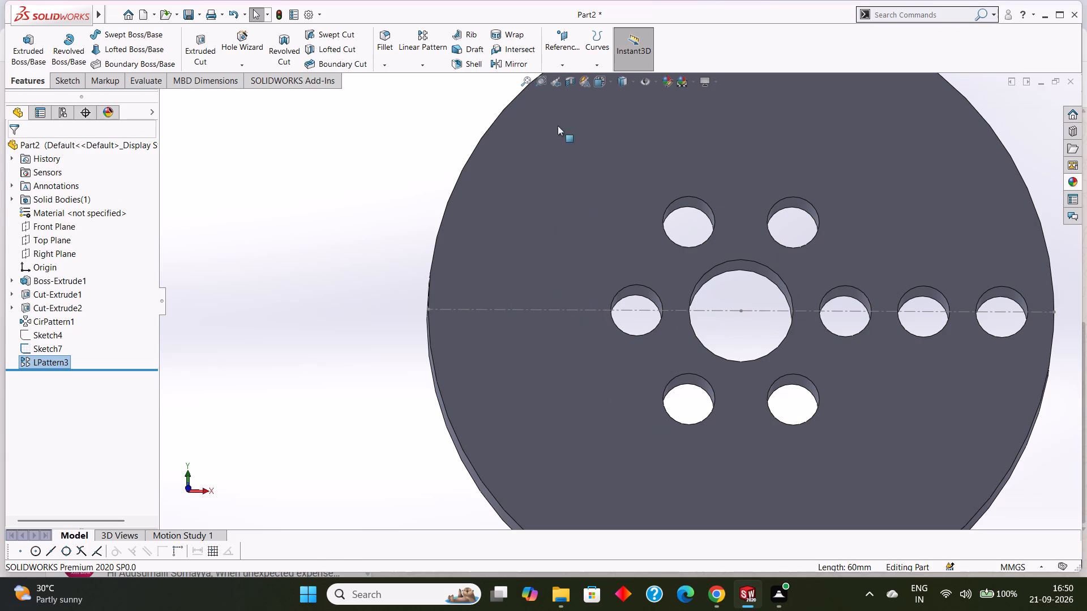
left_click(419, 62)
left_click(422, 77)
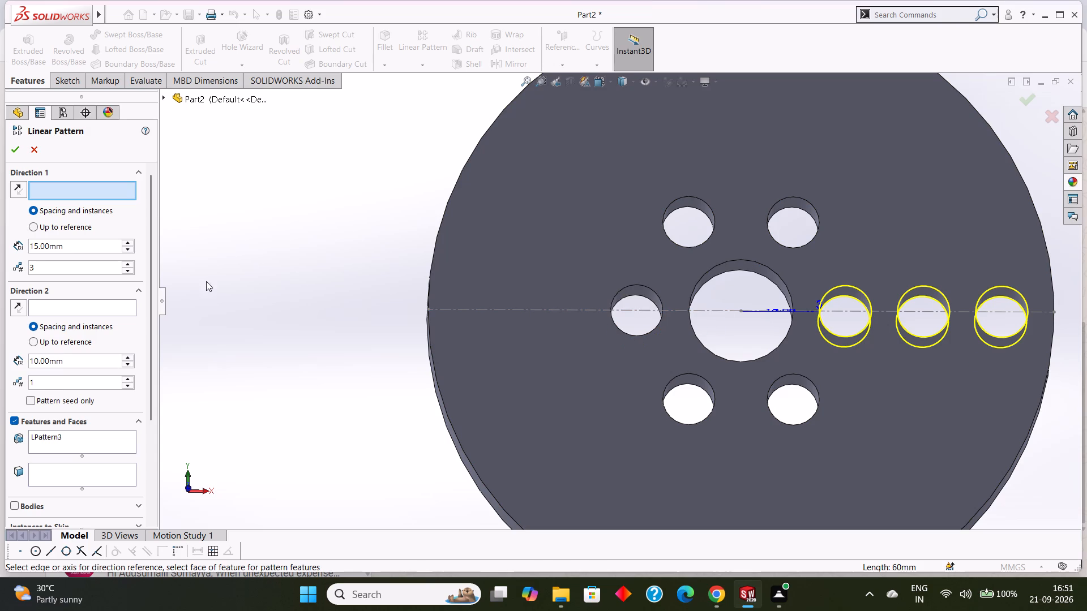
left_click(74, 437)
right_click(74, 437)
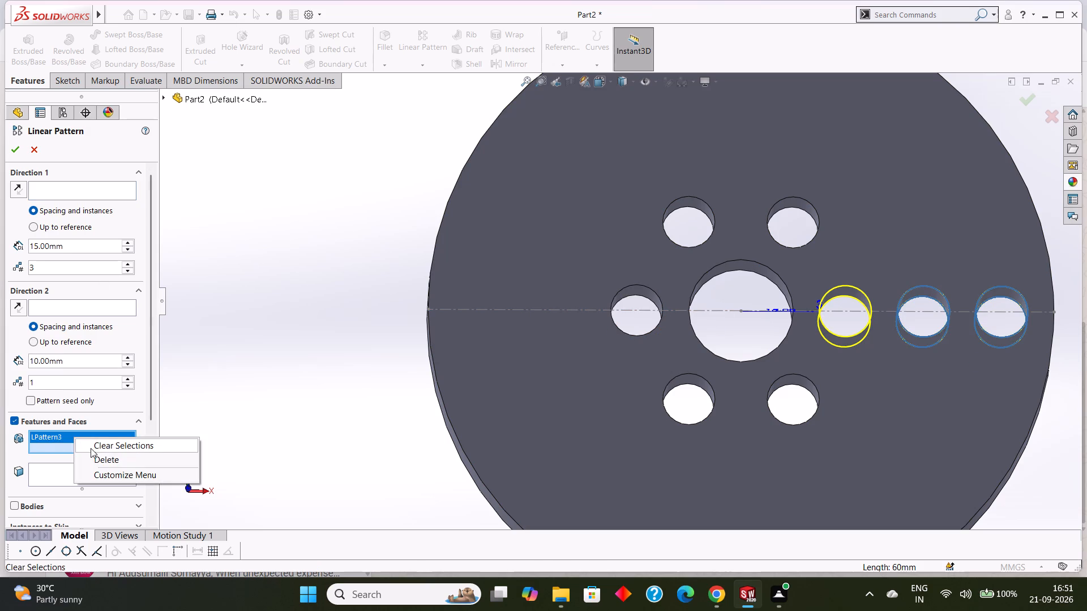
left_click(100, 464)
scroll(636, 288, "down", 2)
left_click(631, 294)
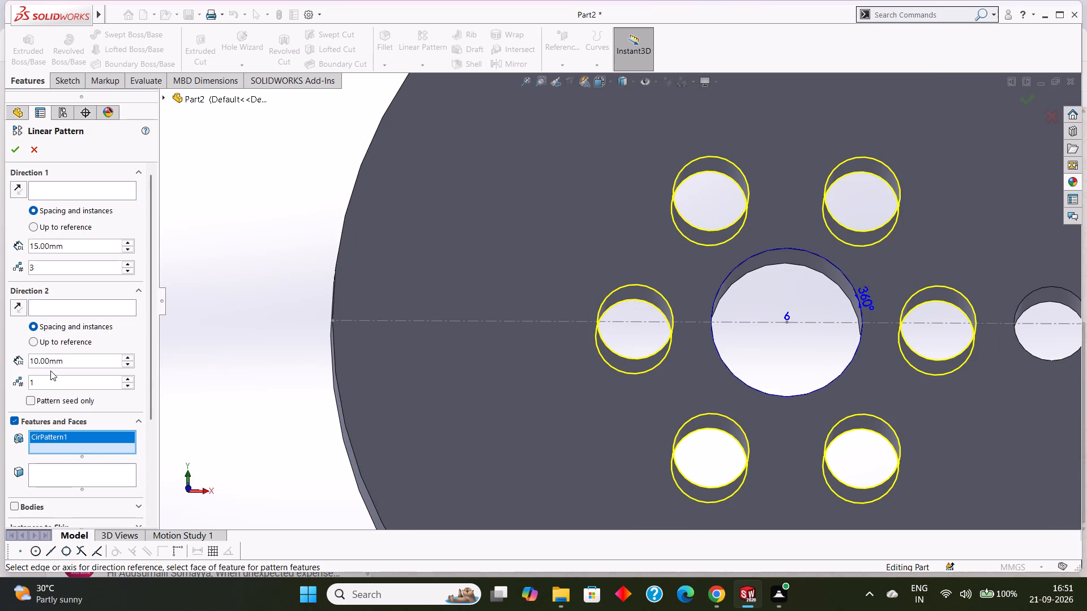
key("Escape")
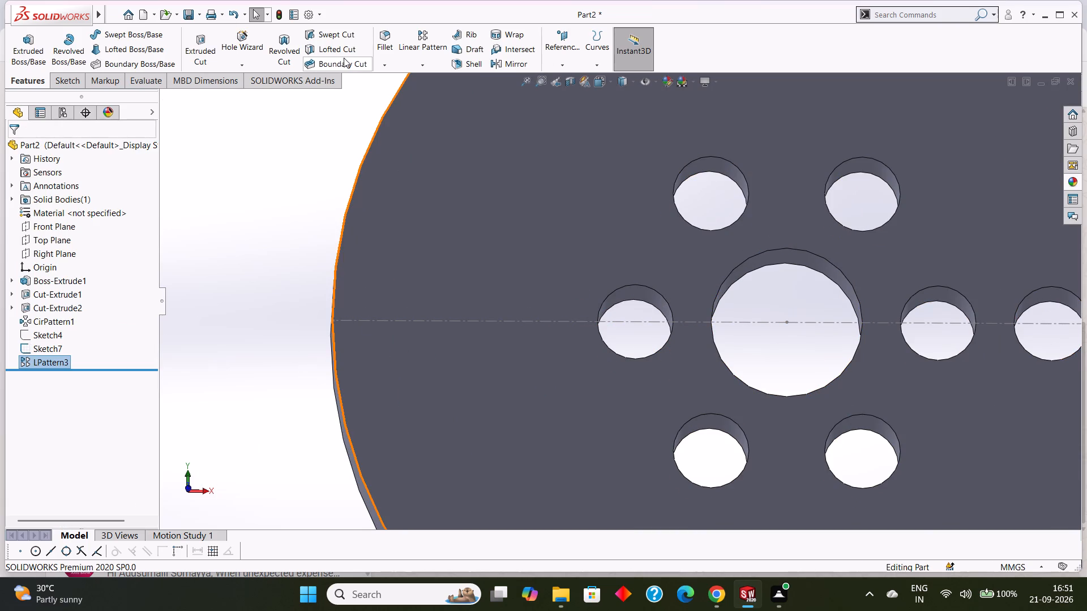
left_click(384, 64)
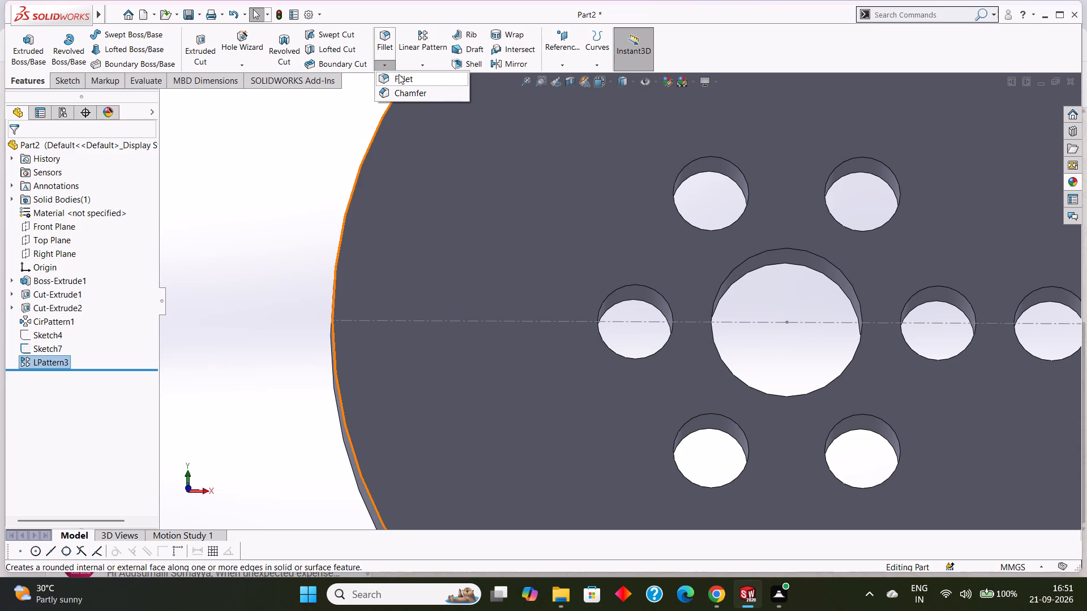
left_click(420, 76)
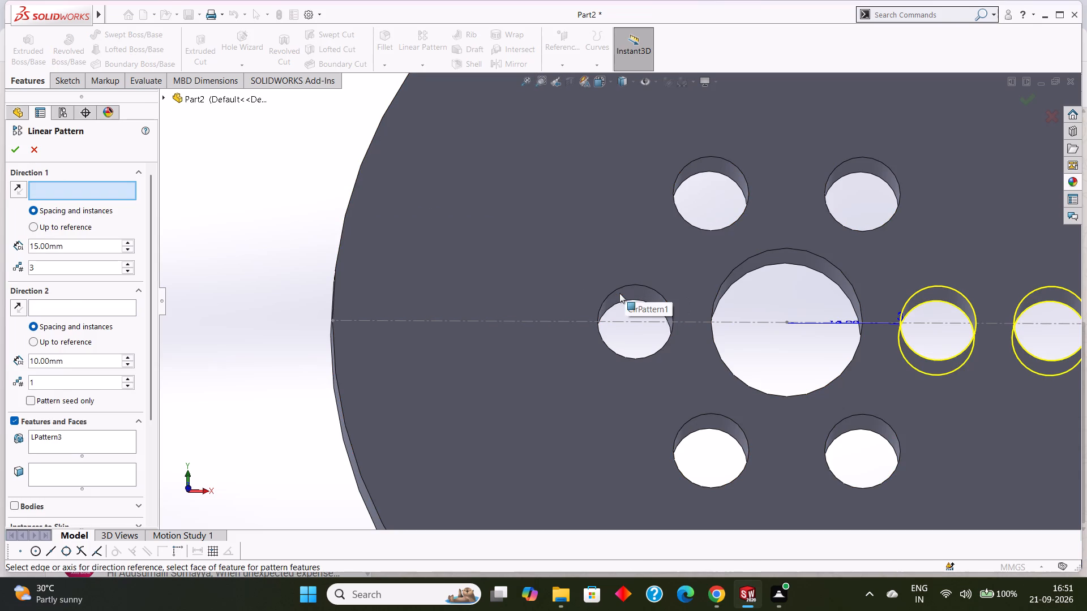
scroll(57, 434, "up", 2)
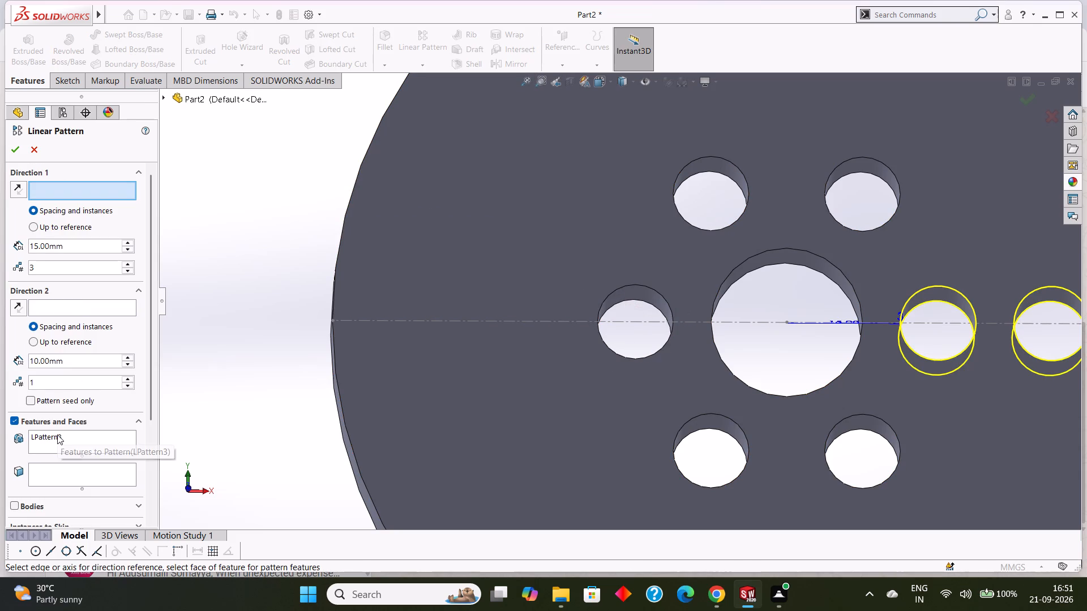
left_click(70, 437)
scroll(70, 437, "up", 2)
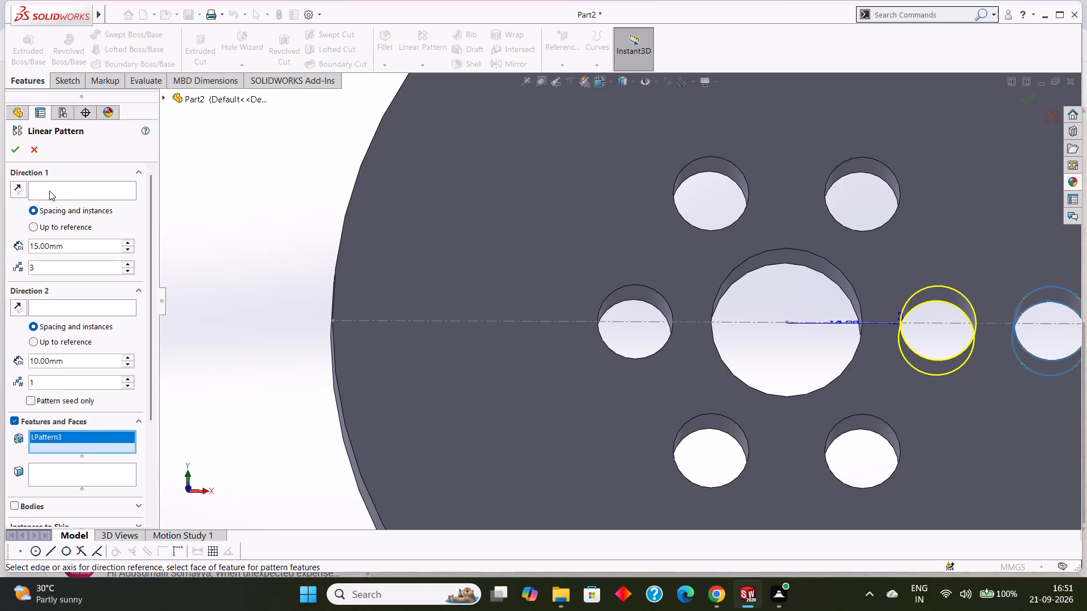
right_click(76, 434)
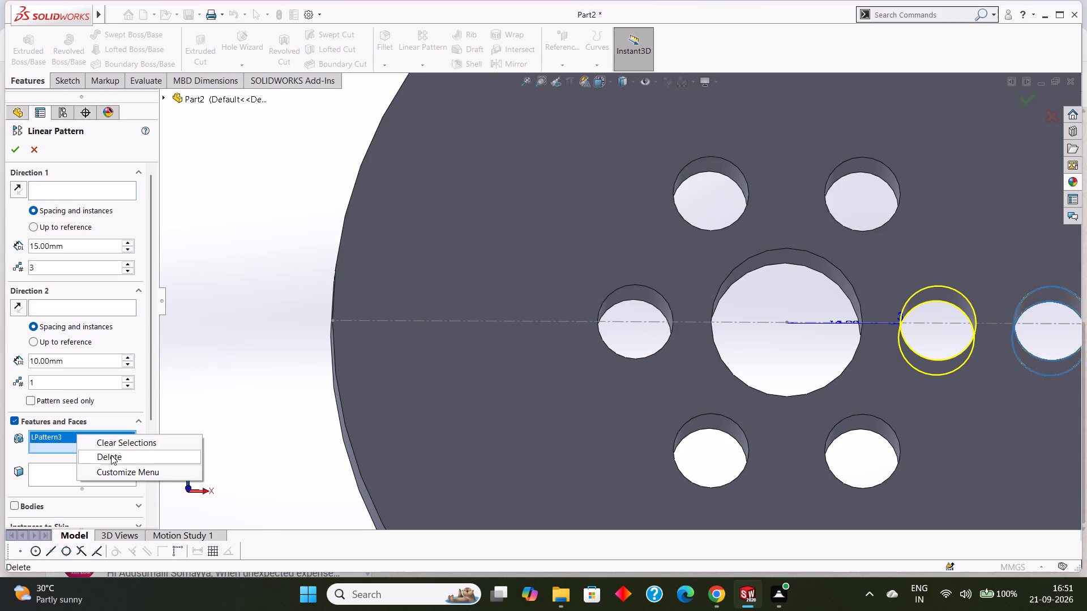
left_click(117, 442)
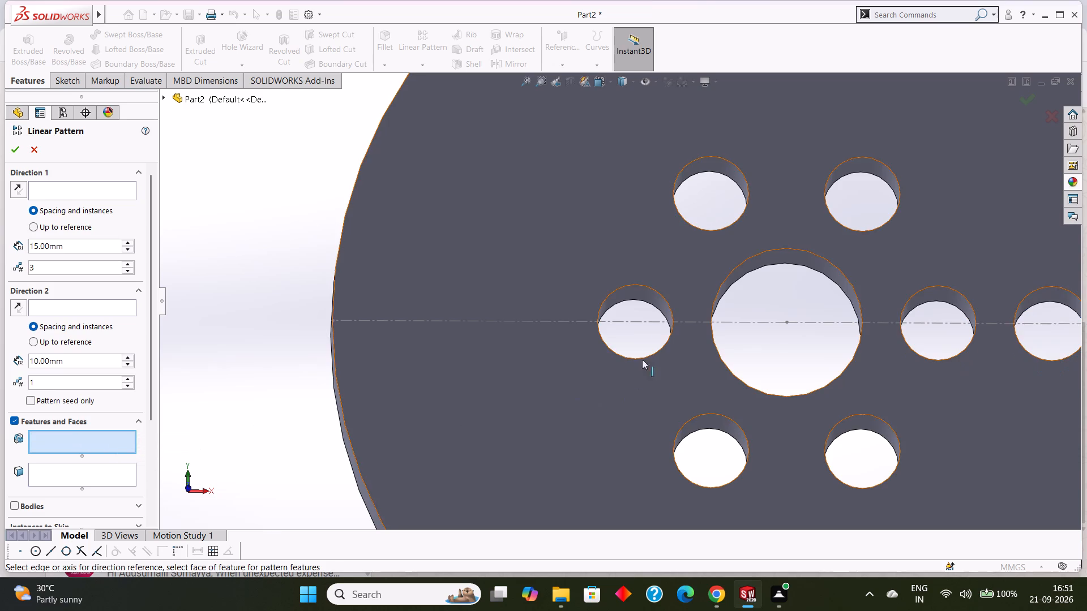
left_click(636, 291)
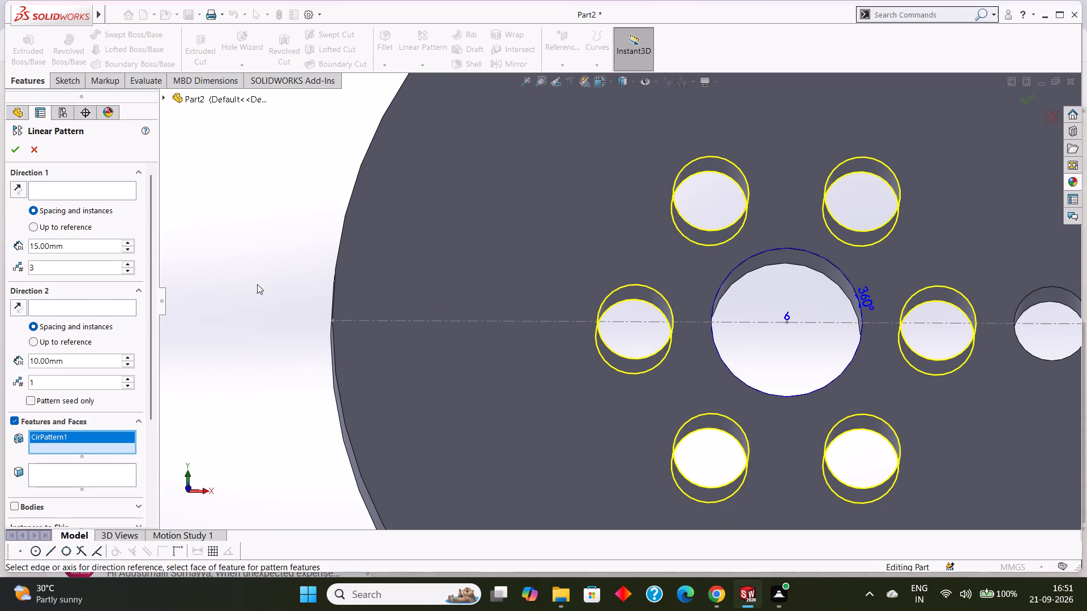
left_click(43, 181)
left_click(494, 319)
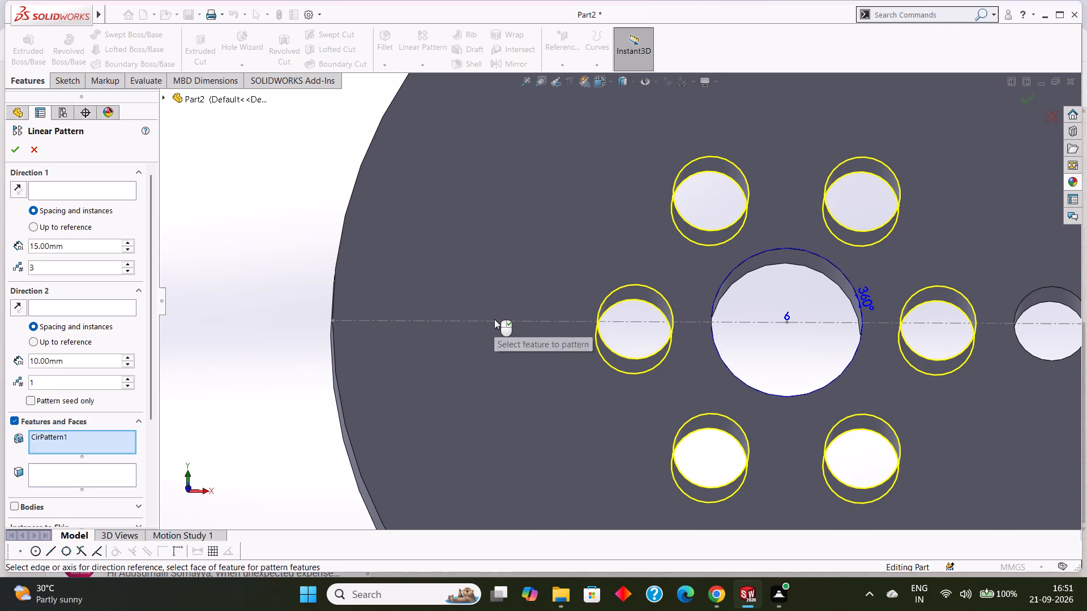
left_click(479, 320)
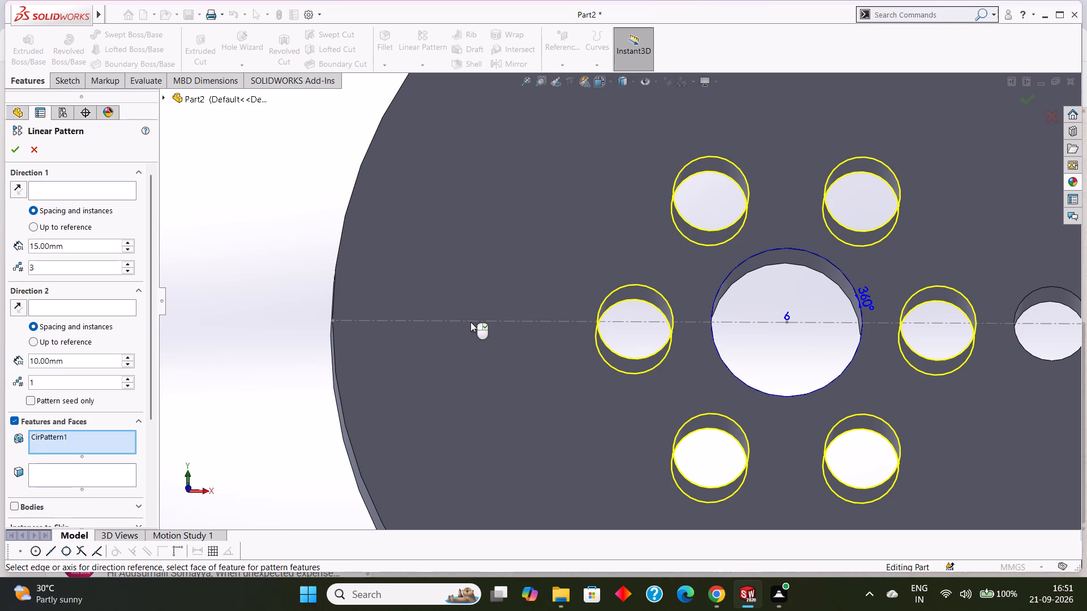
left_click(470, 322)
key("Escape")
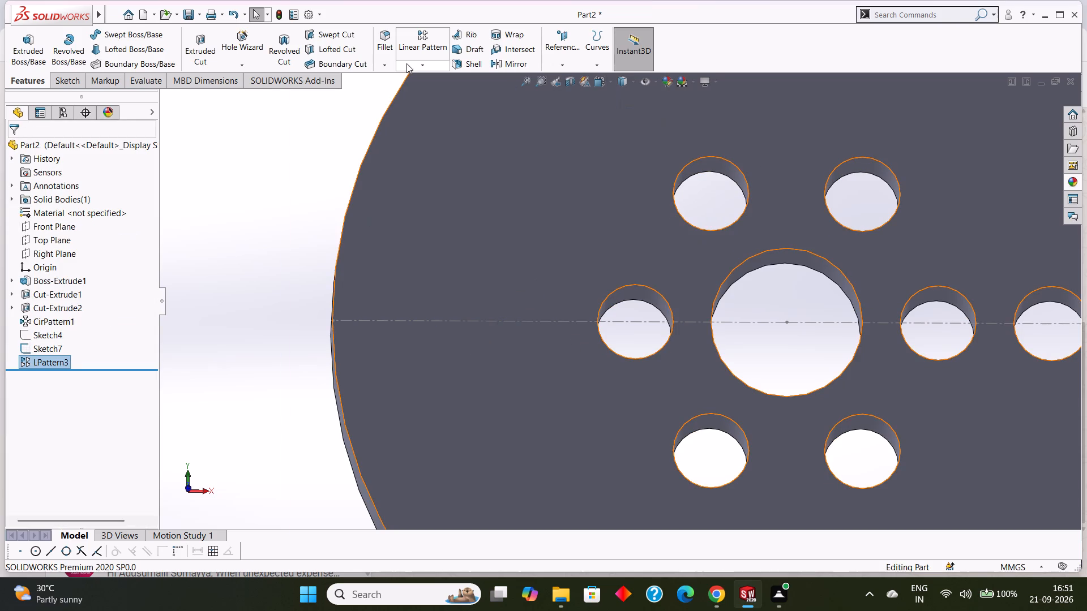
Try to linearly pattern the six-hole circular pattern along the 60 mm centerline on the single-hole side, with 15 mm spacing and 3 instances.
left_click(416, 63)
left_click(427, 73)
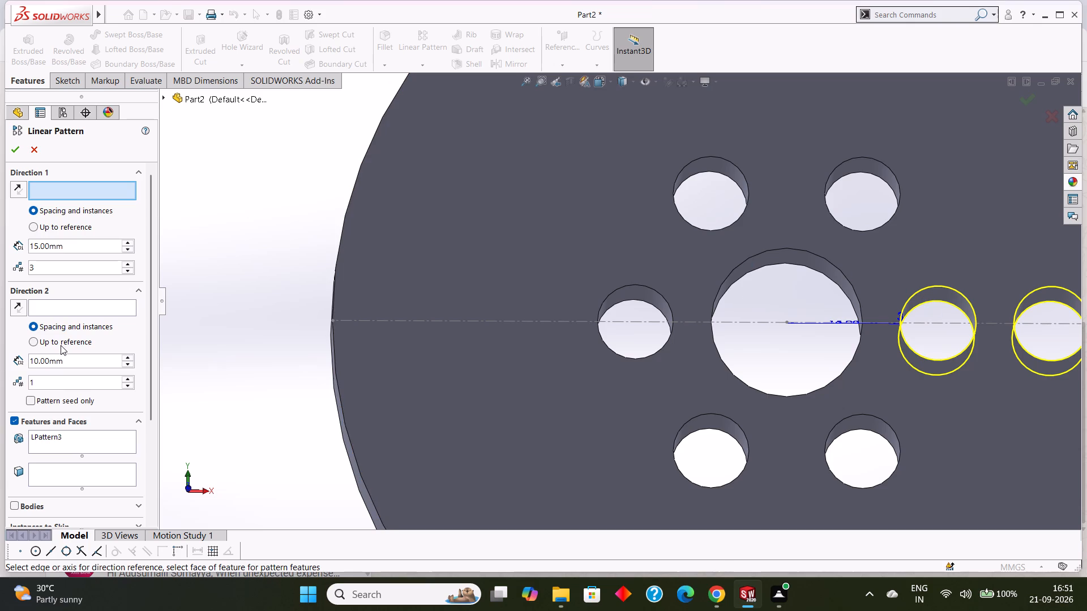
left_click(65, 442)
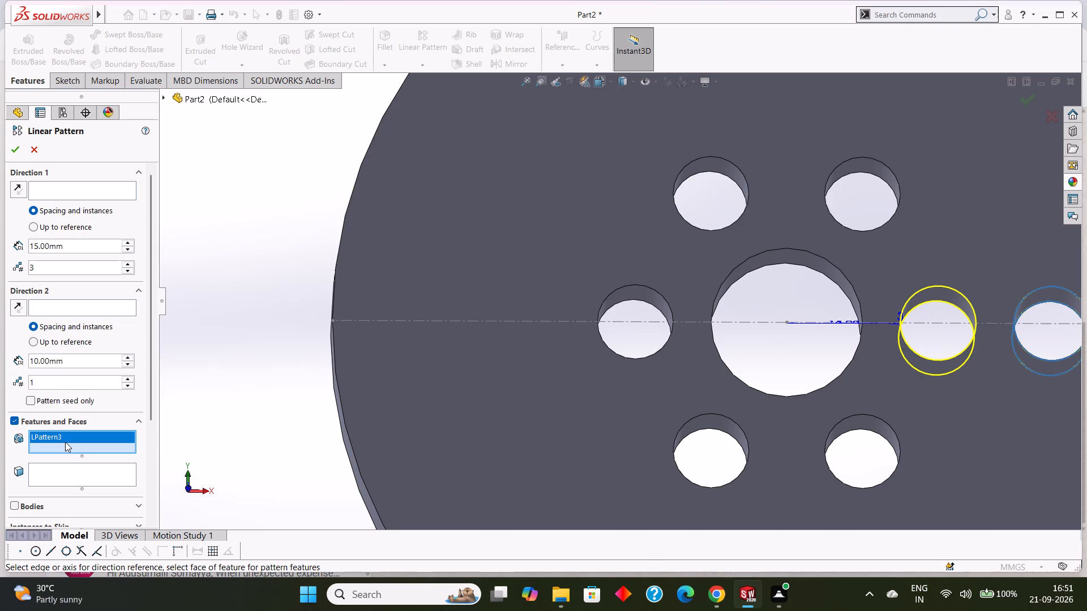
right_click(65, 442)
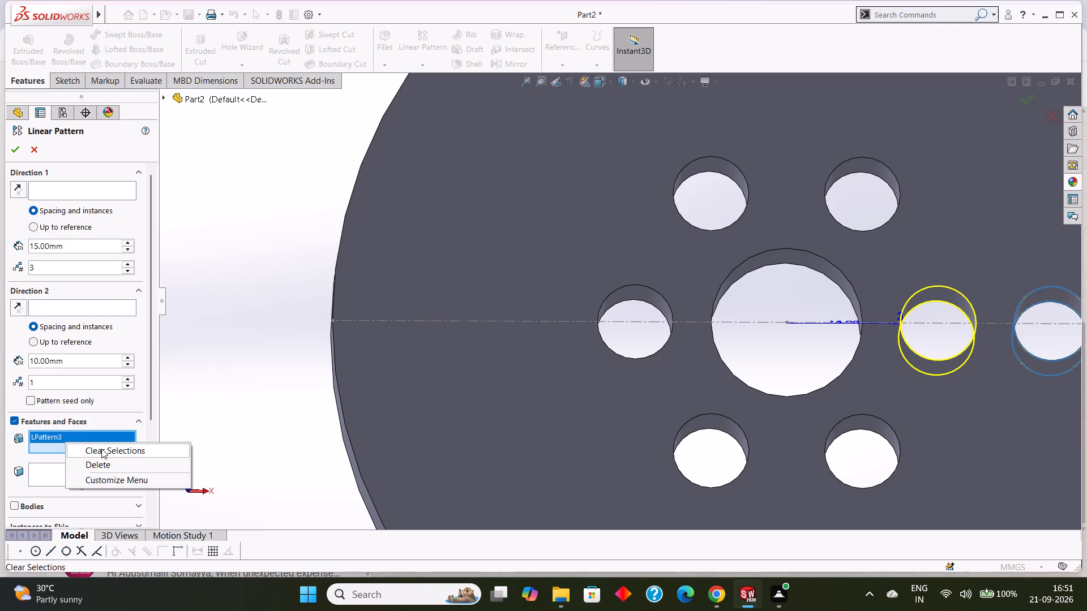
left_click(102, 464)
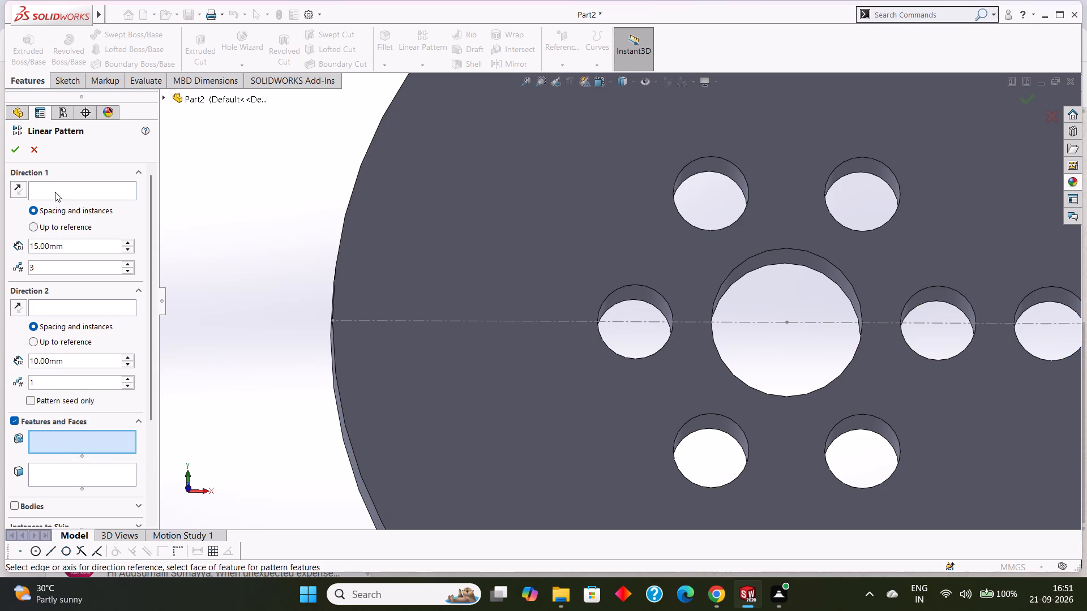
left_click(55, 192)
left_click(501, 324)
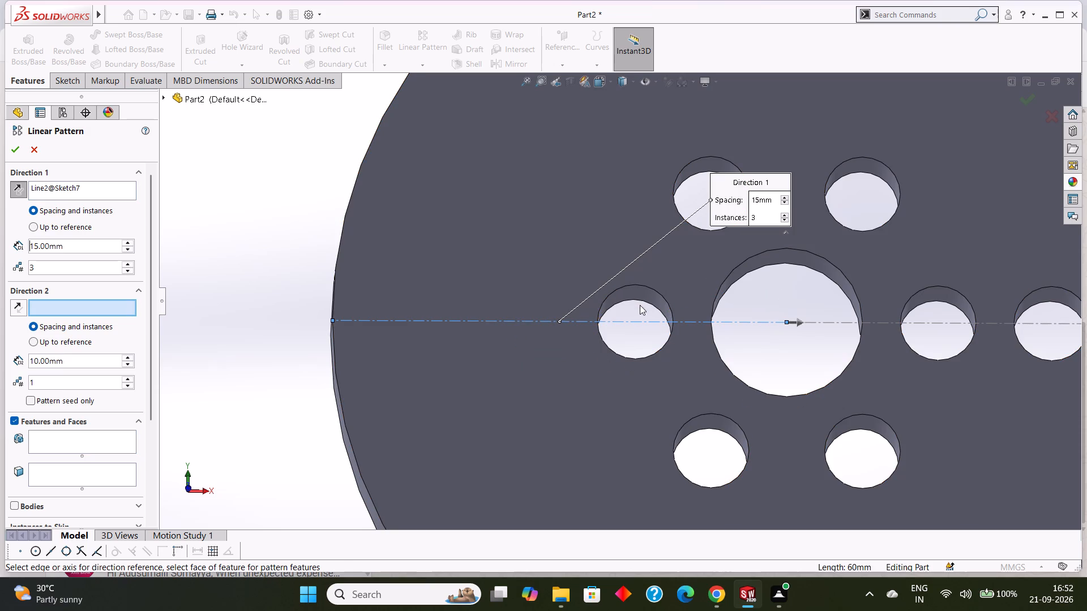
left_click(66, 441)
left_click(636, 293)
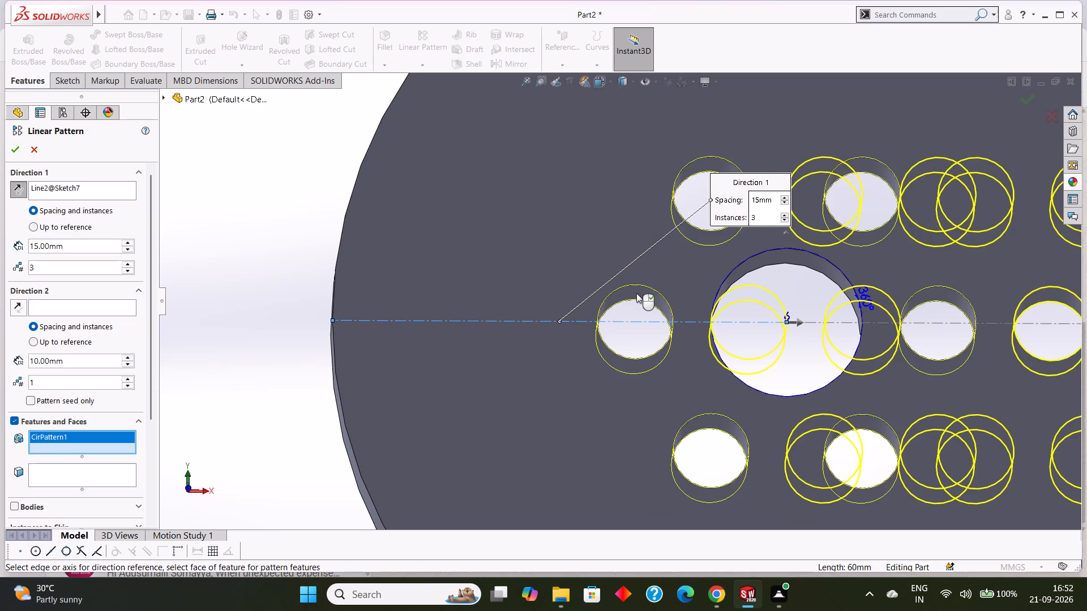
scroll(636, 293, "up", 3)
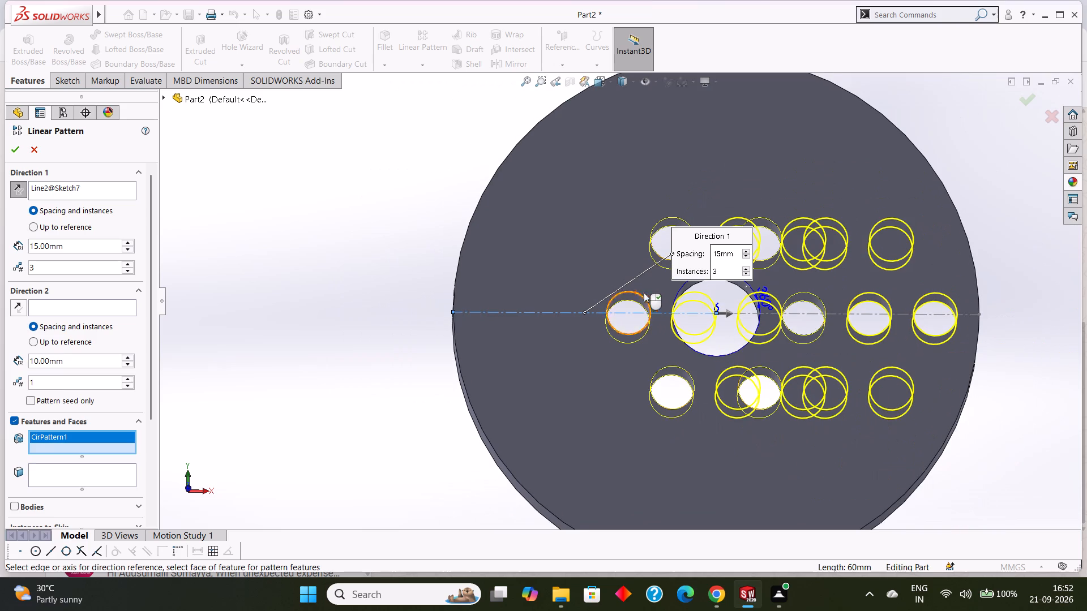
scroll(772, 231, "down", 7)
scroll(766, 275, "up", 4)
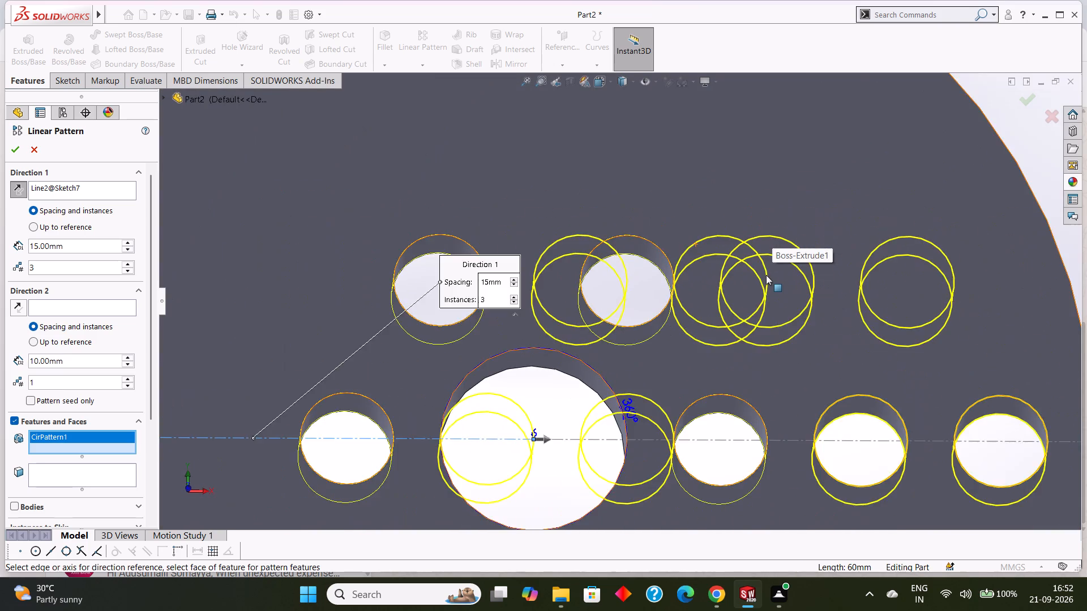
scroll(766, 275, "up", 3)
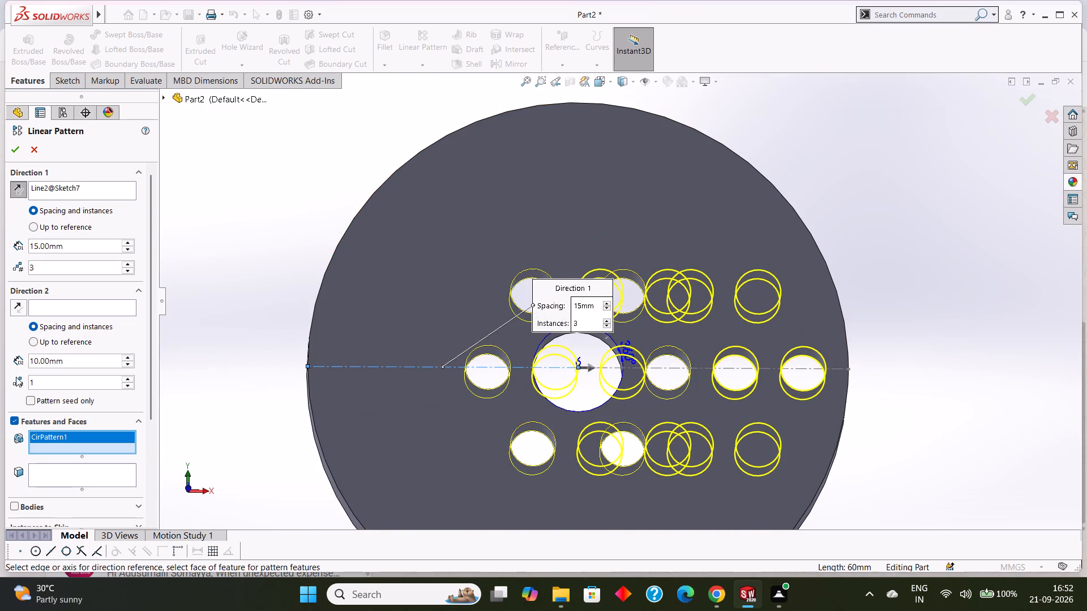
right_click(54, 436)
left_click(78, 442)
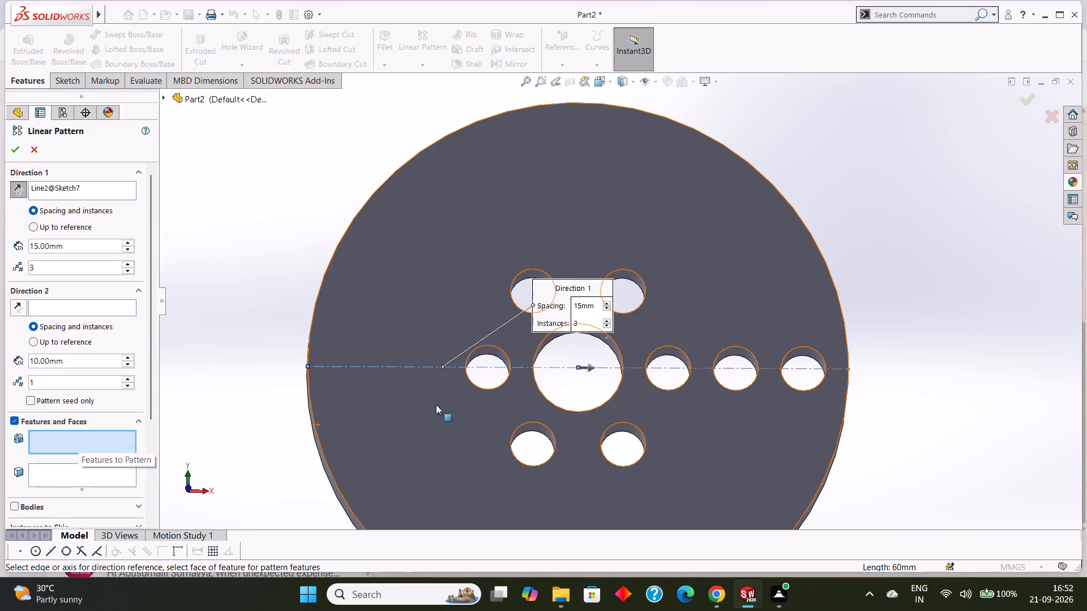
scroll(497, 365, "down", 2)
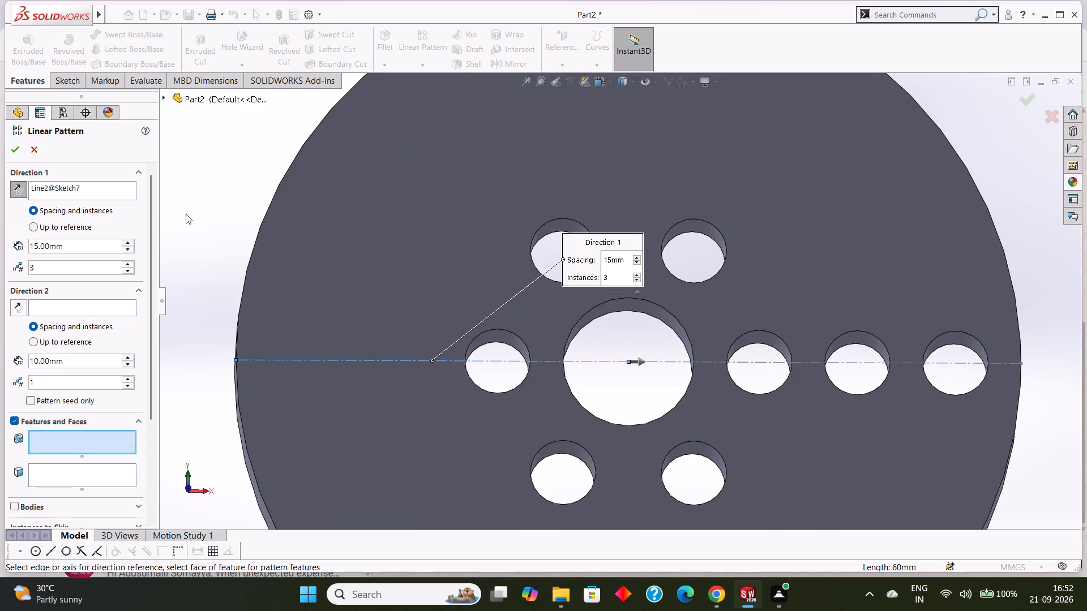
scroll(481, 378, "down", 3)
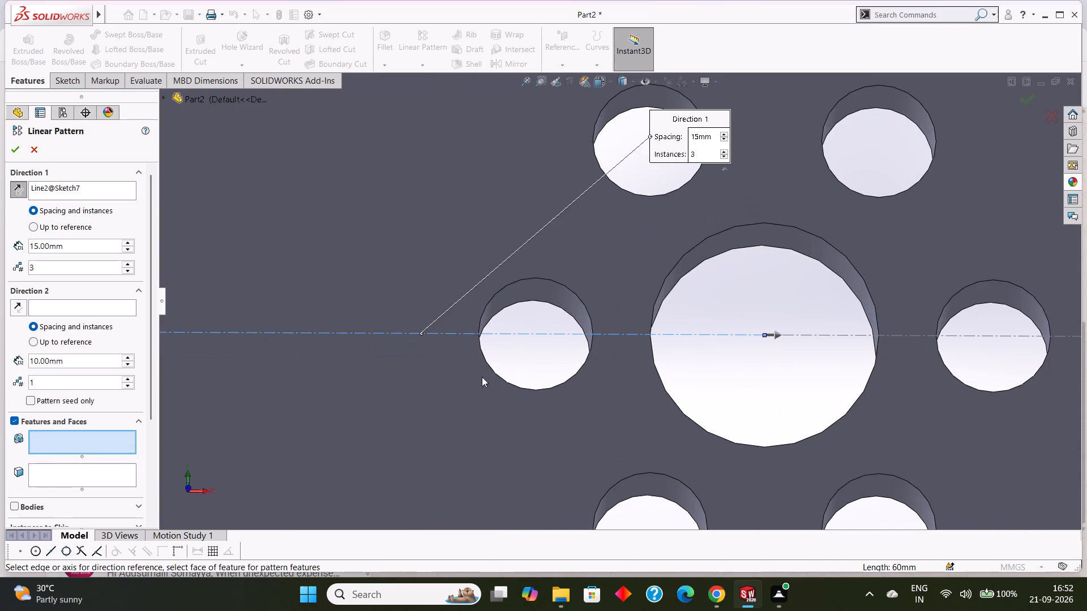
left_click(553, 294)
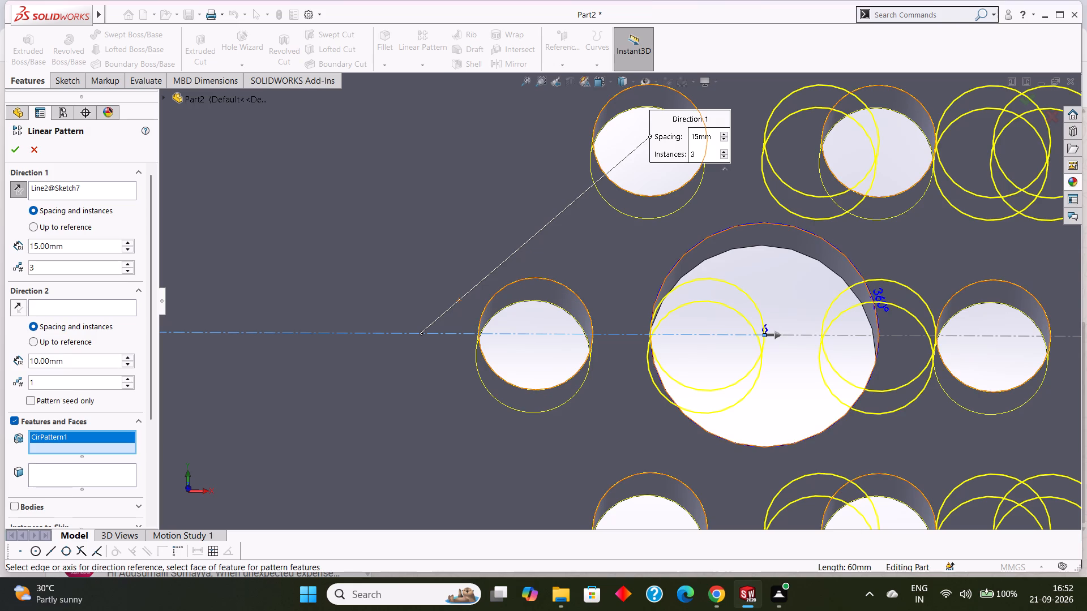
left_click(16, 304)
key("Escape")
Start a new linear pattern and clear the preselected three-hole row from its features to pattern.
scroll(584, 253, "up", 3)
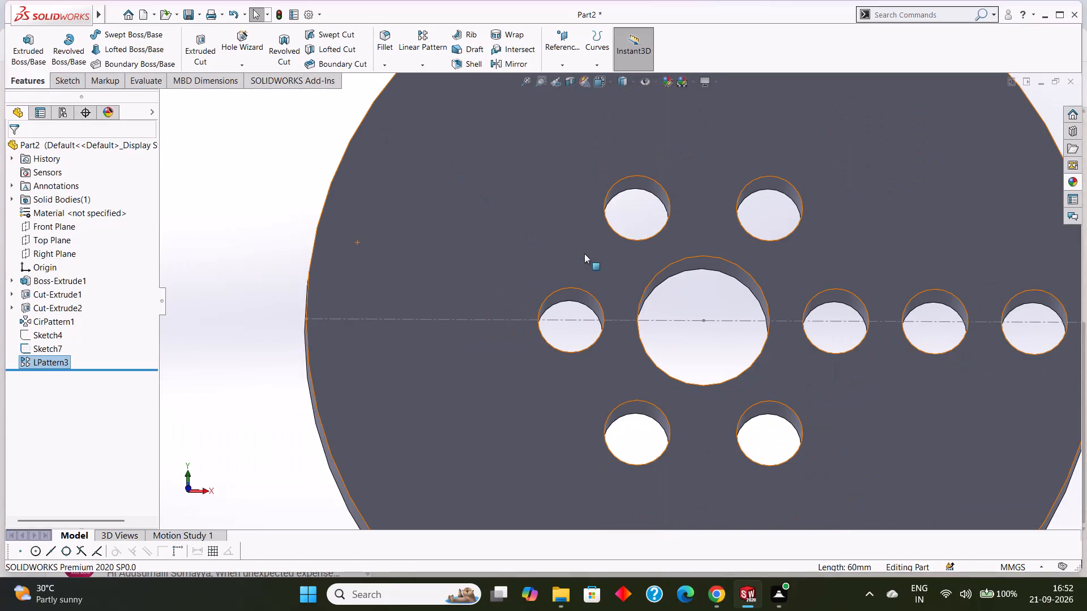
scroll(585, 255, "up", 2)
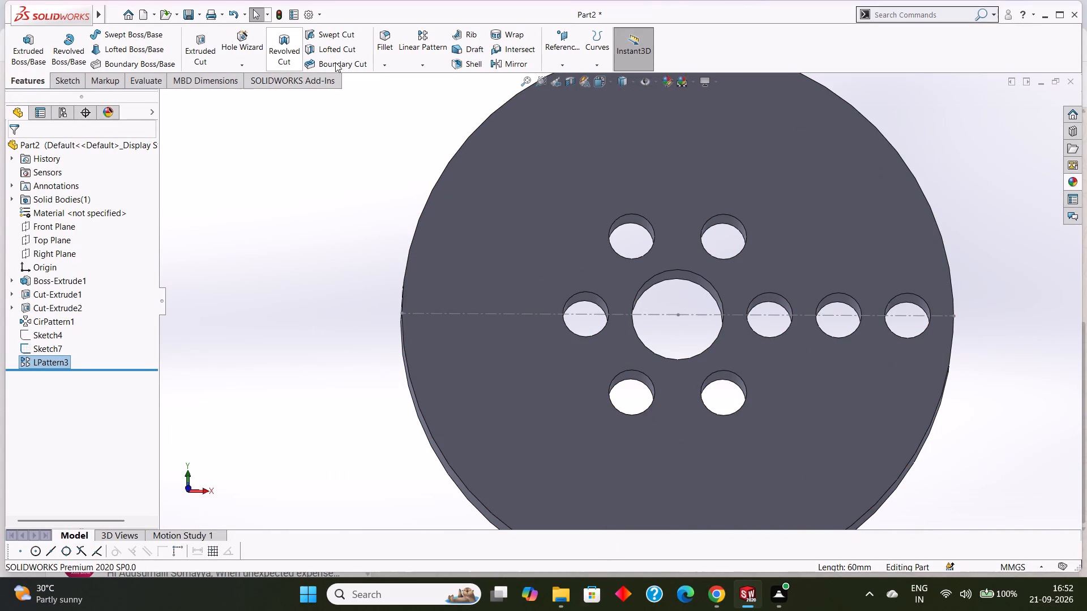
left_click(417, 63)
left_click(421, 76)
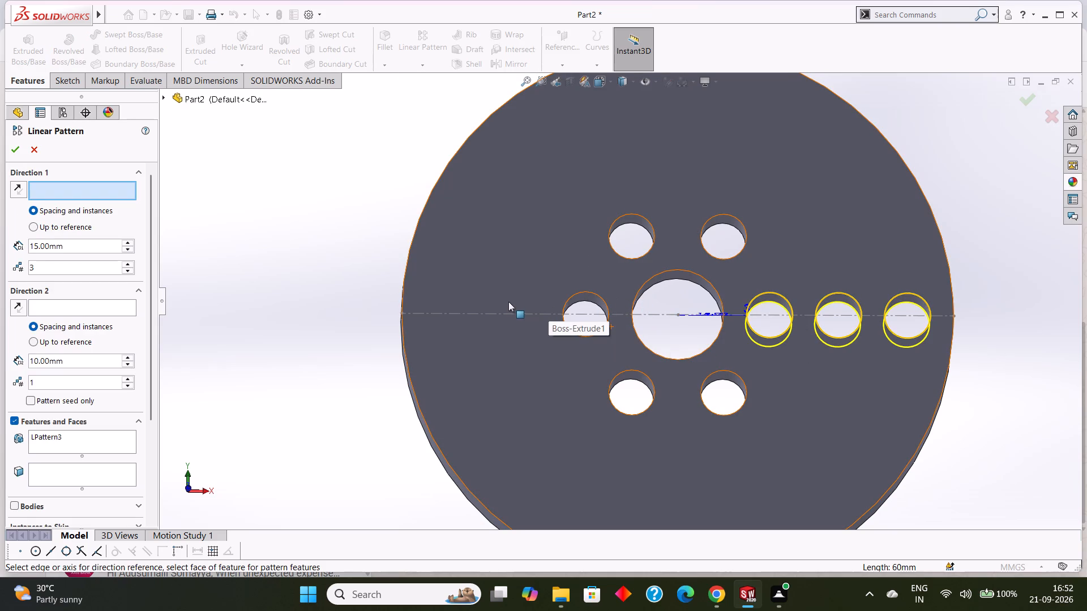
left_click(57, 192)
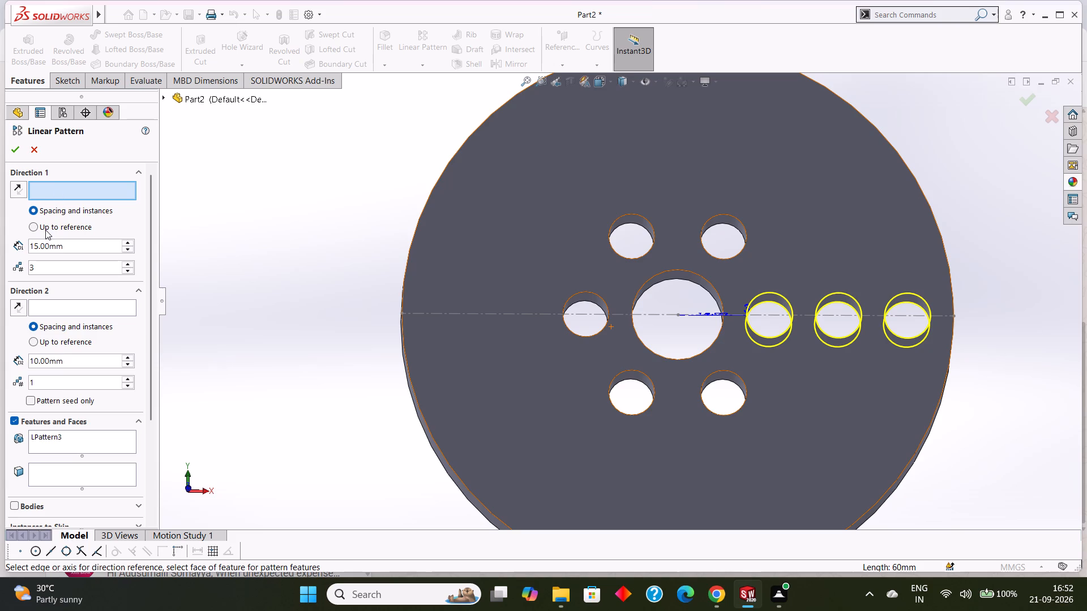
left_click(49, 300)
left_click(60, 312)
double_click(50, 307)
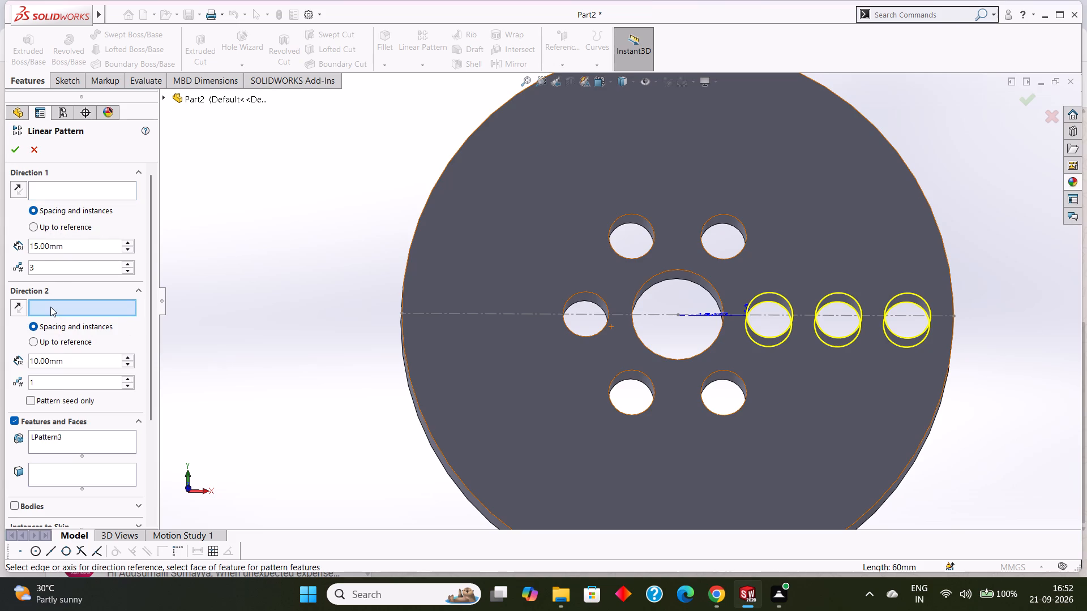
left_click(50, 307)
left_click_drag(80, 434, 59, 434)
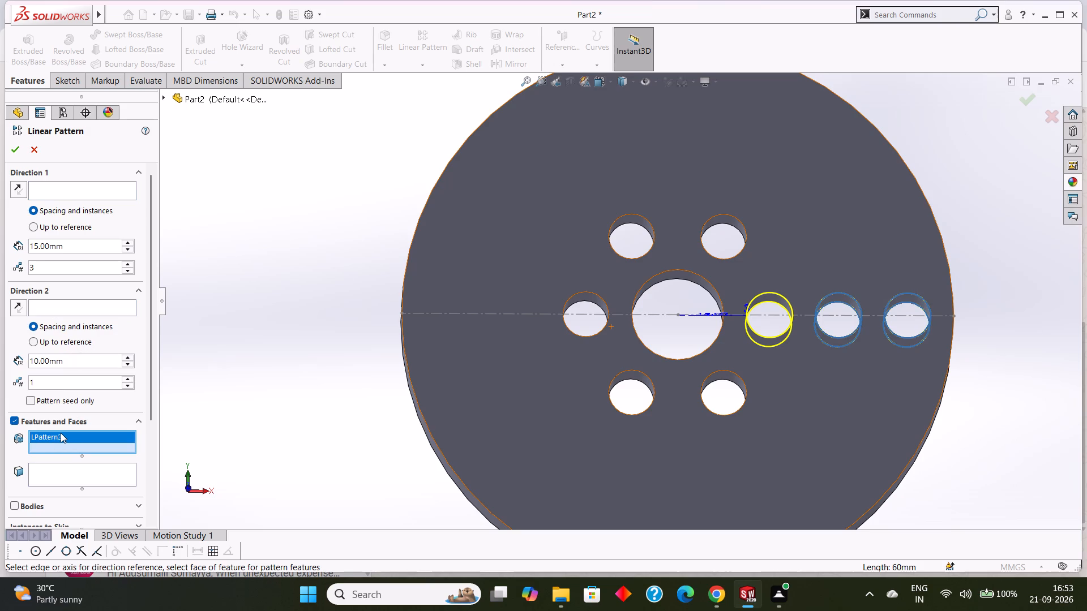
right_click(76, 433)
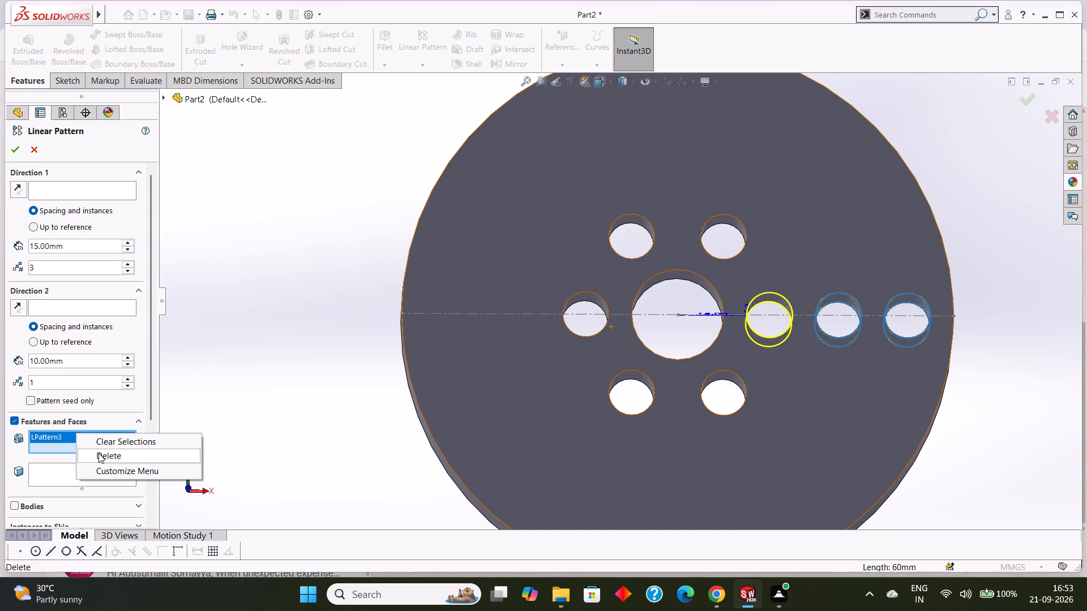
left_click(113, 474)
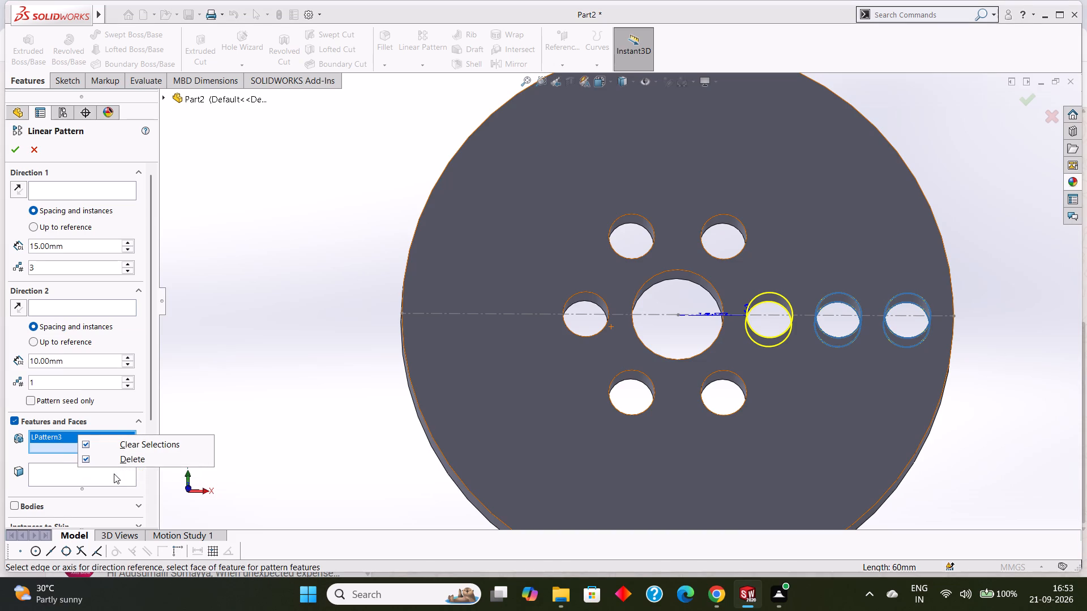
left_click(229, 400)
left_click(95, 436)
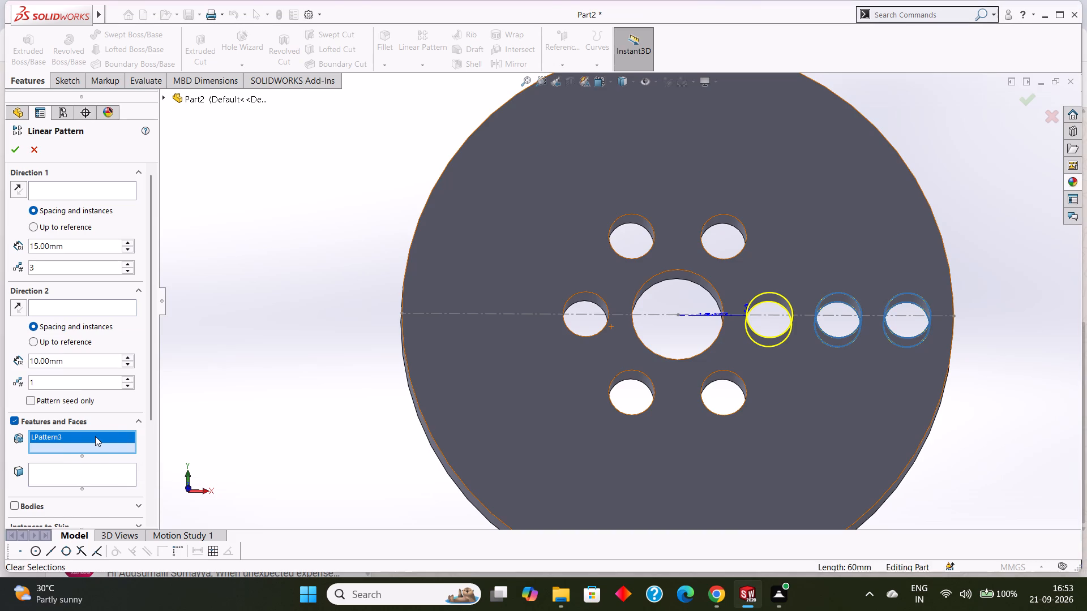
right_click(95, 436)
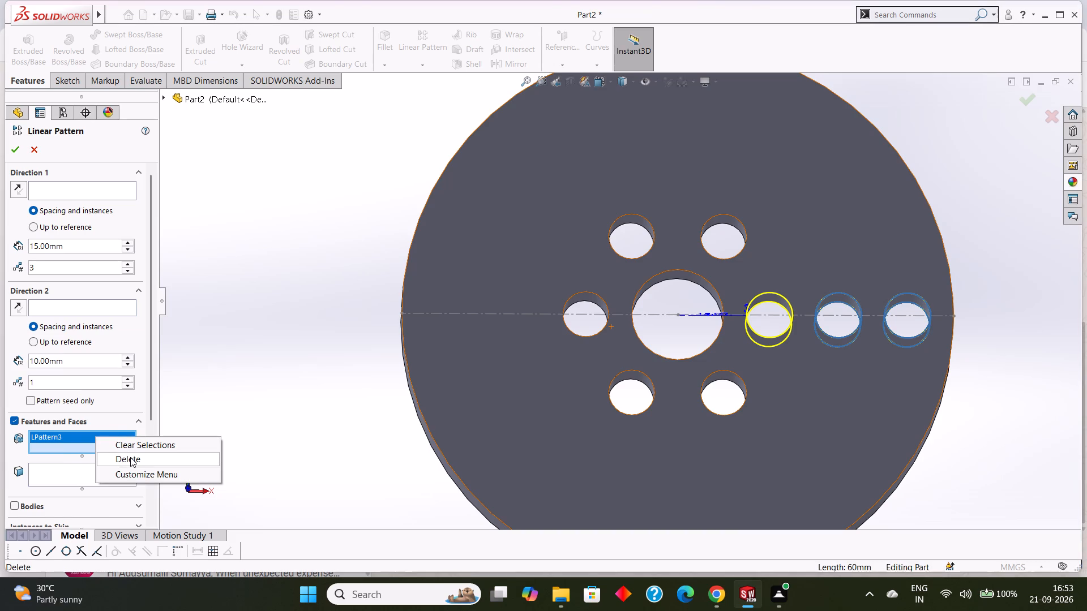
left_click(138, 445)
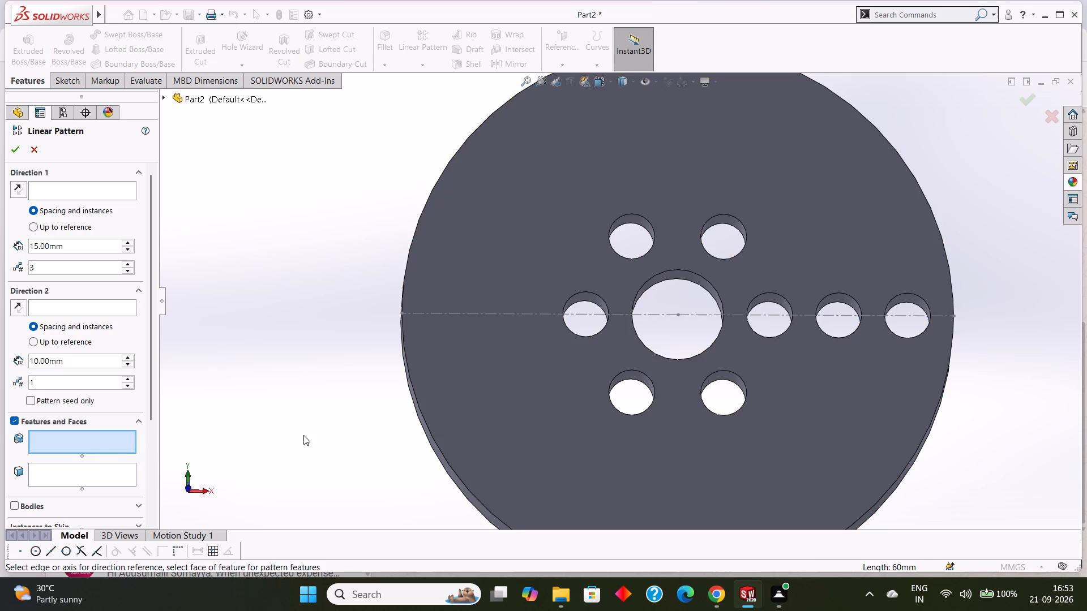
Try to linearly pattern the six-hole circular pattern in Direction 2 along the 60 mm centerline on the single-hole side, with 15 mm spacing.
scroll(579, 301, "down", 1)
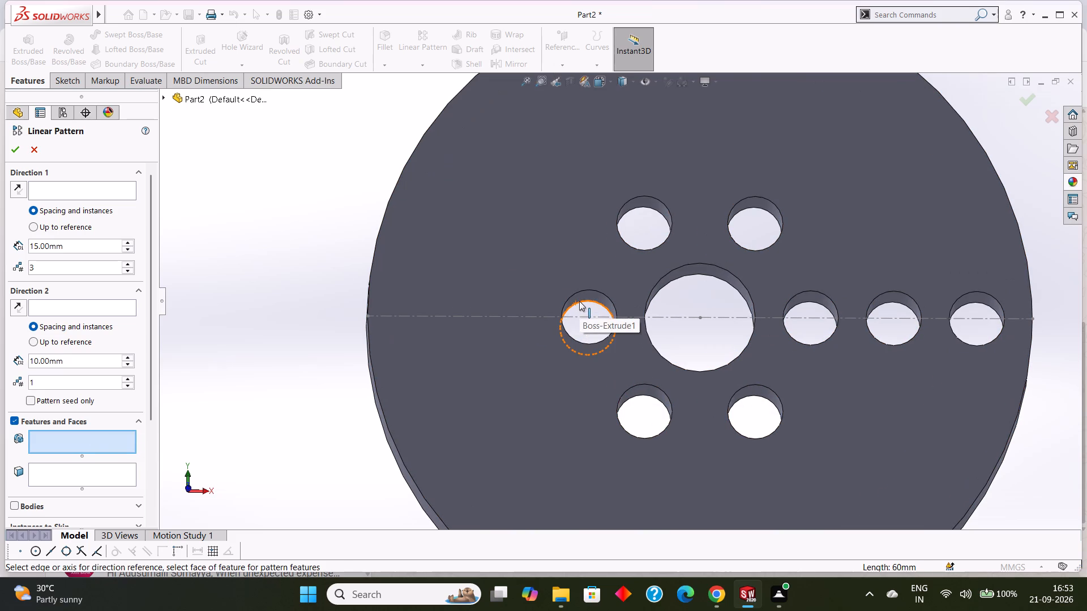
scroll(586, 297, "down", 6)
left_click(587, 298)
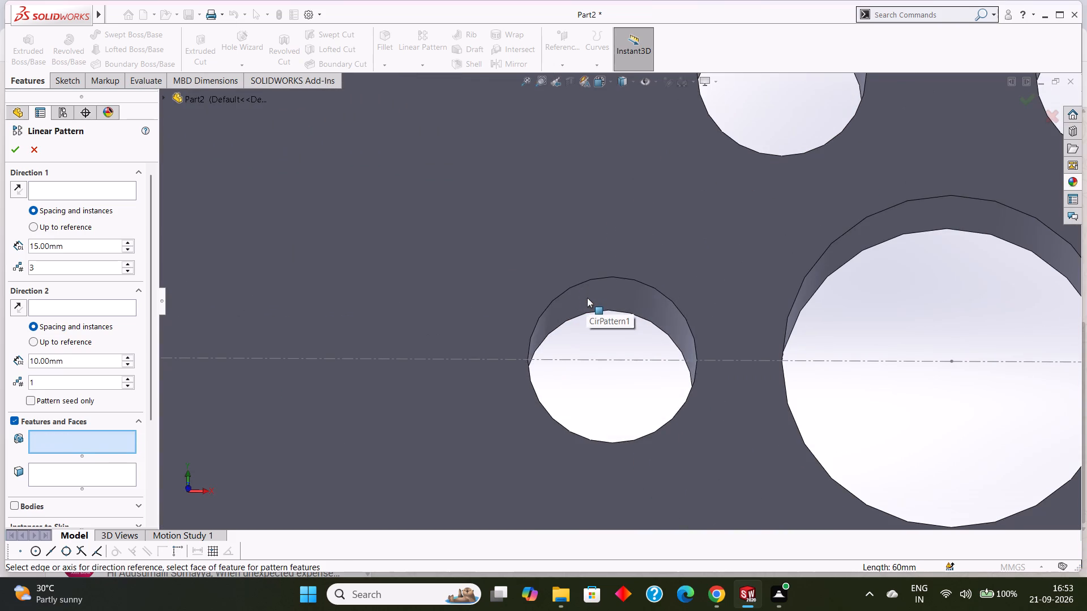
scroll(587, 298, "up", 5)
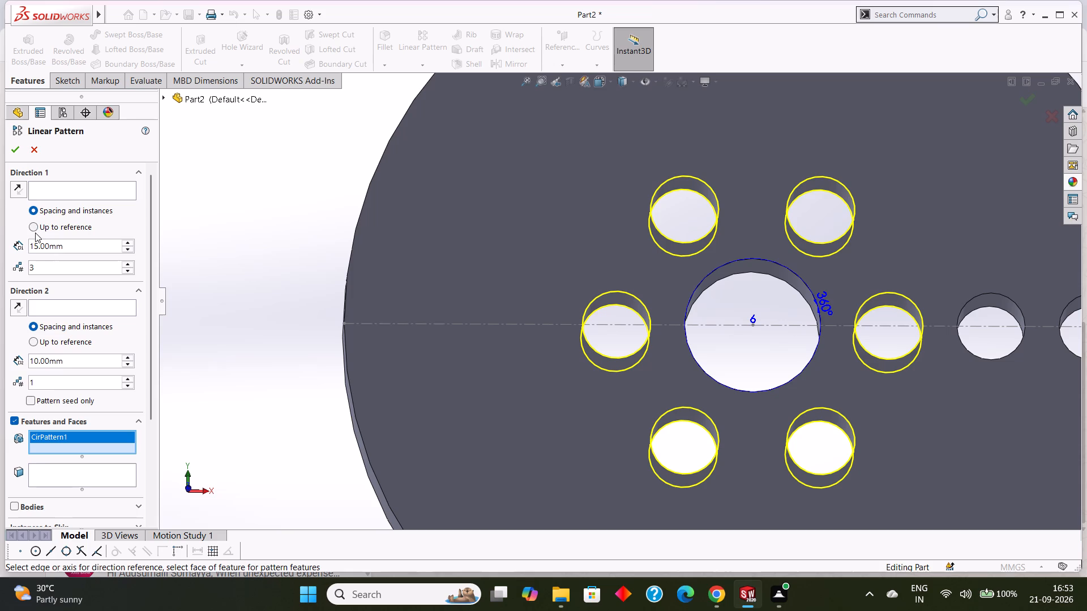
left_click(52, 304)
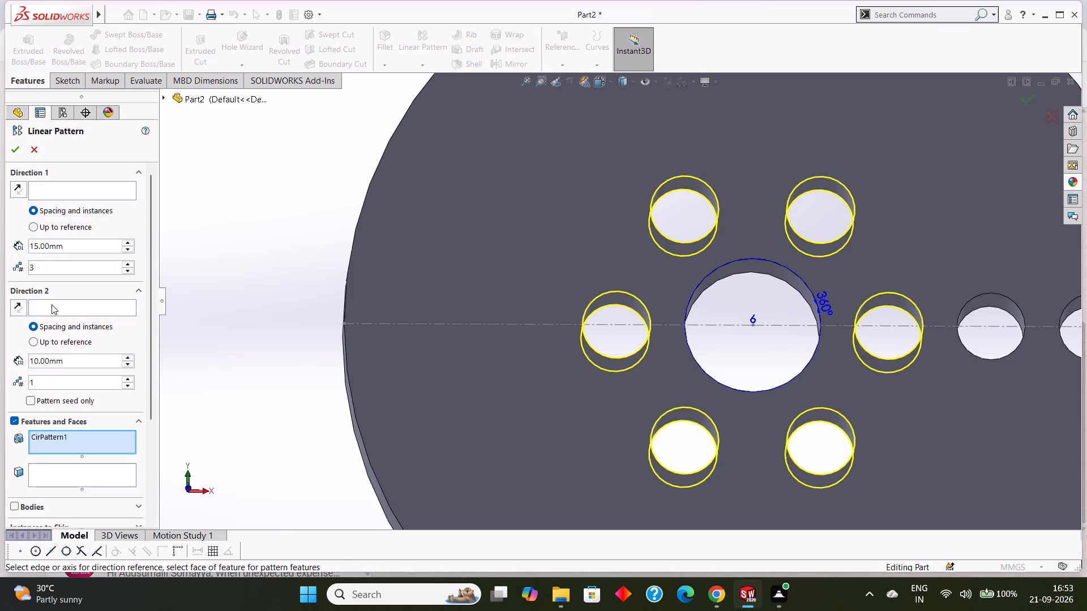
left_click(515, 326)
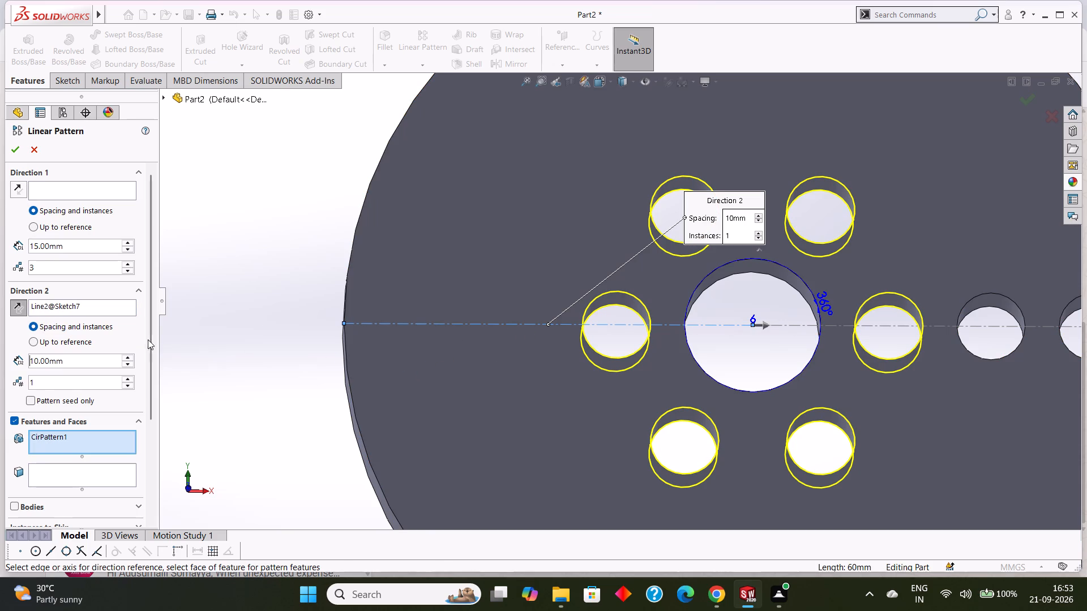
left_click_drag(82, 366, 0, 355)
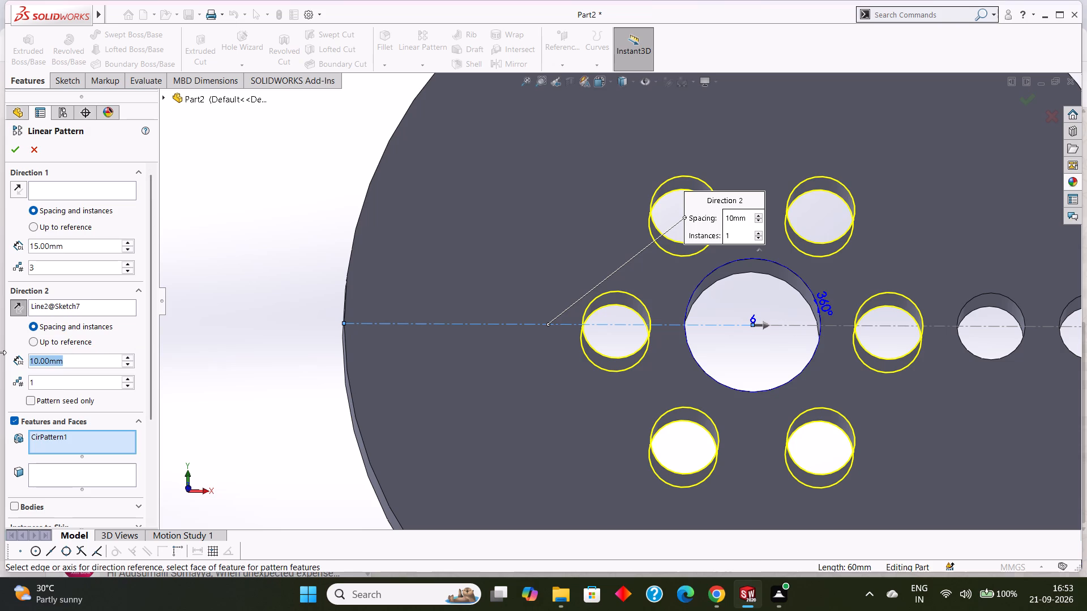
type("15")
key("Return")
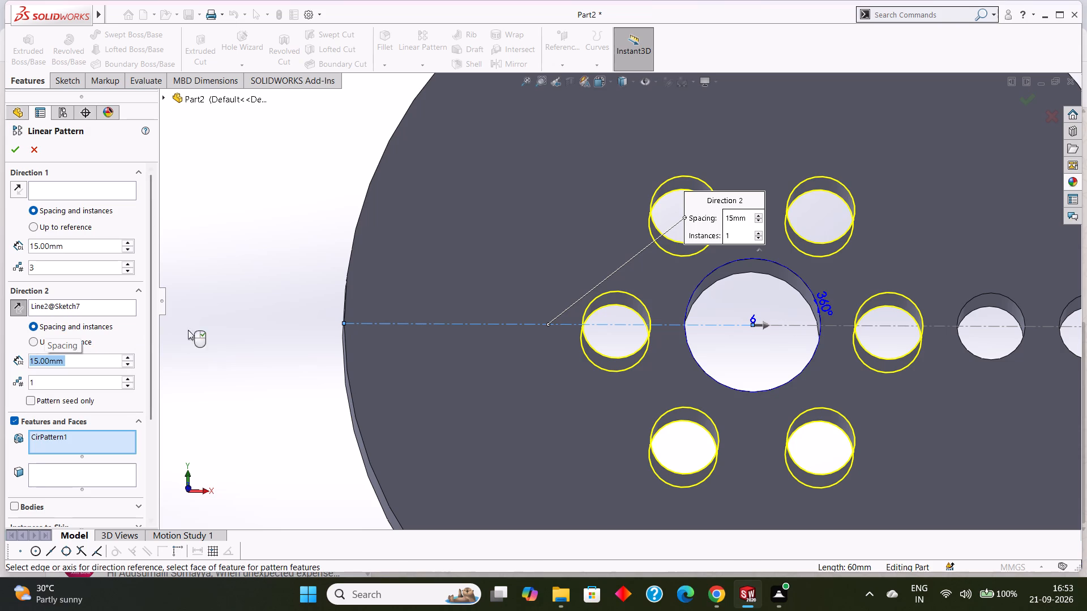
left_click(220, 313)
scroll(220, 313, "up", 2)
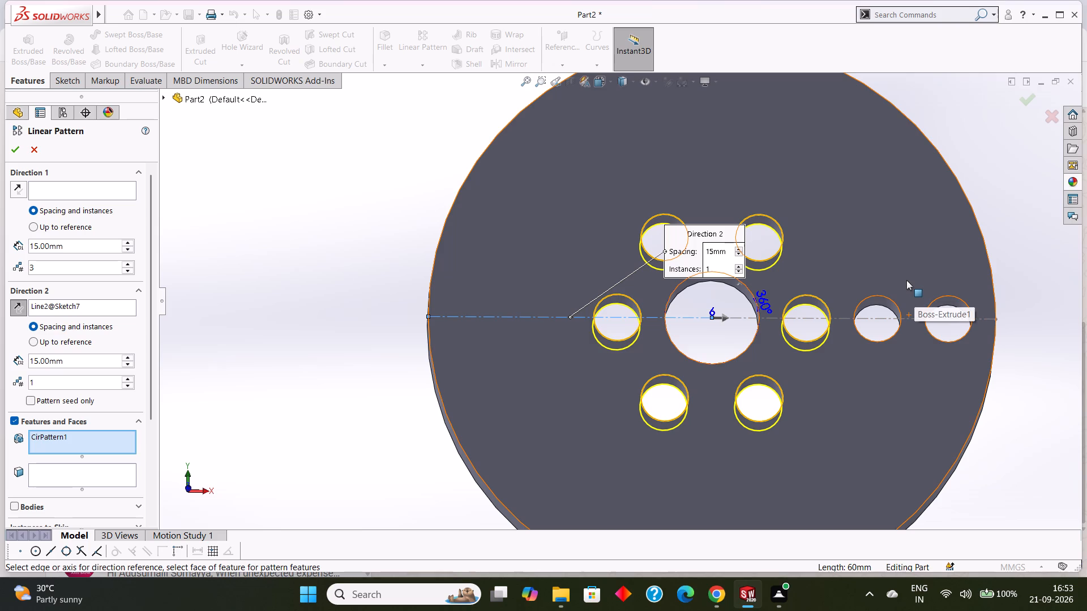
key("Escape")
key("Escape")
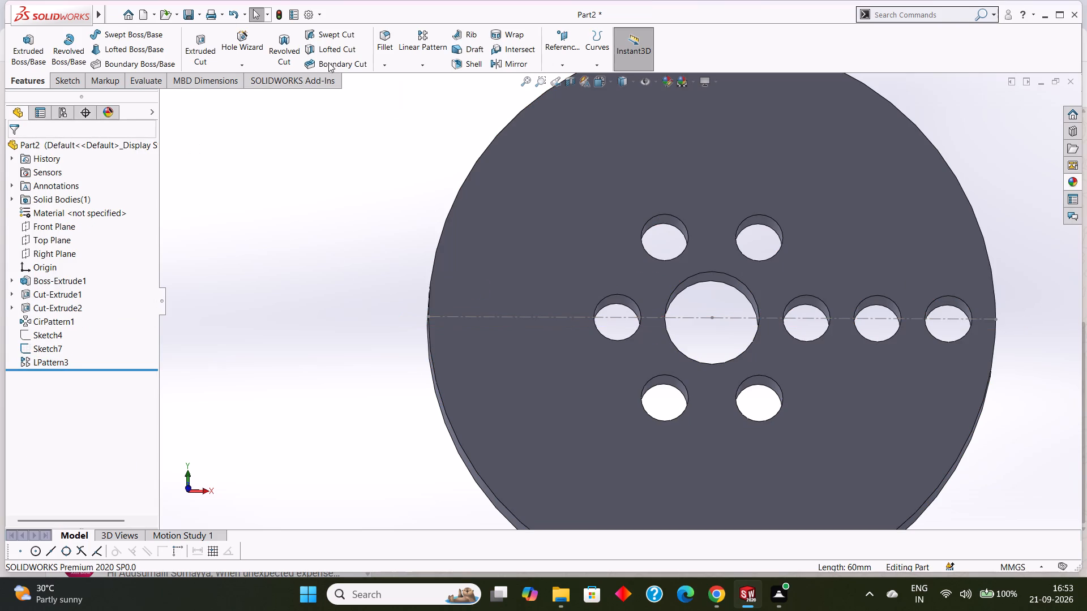
Start a new linear pattern with no features preselected.
left_click(417, 63)
left_click(427, 76)
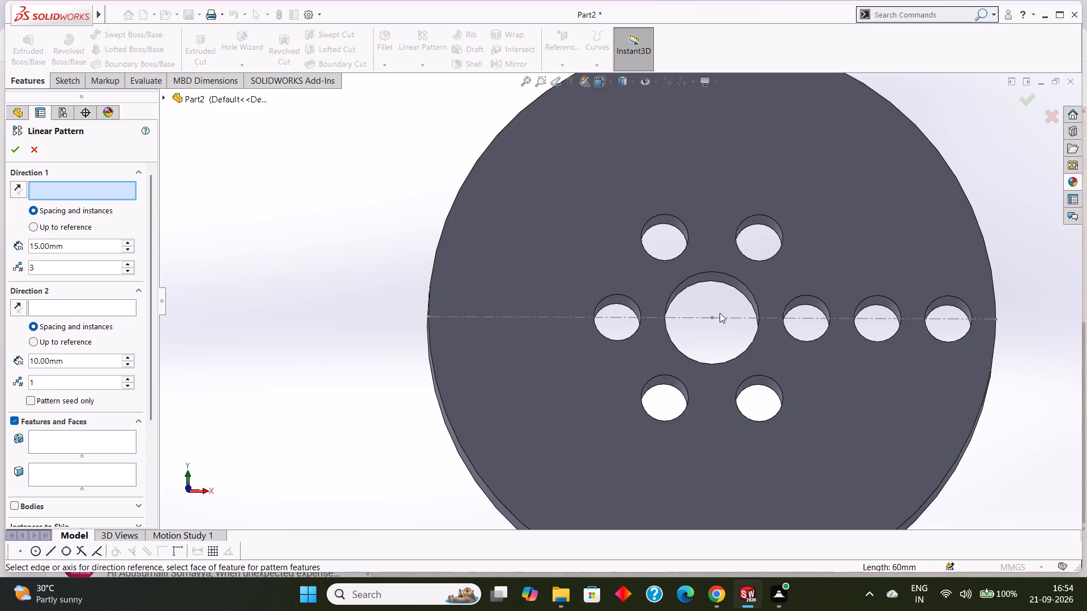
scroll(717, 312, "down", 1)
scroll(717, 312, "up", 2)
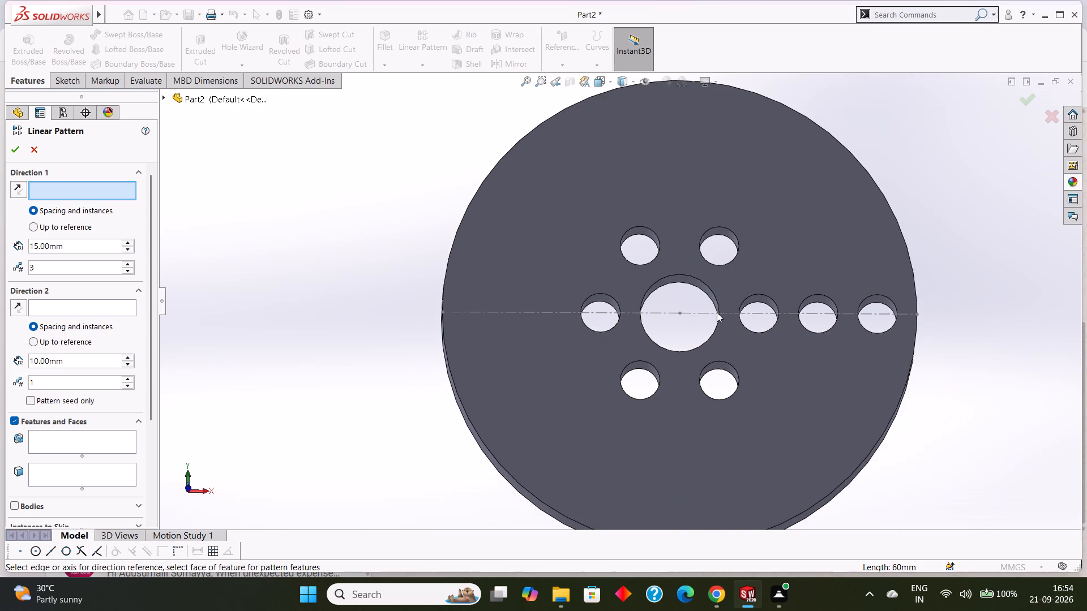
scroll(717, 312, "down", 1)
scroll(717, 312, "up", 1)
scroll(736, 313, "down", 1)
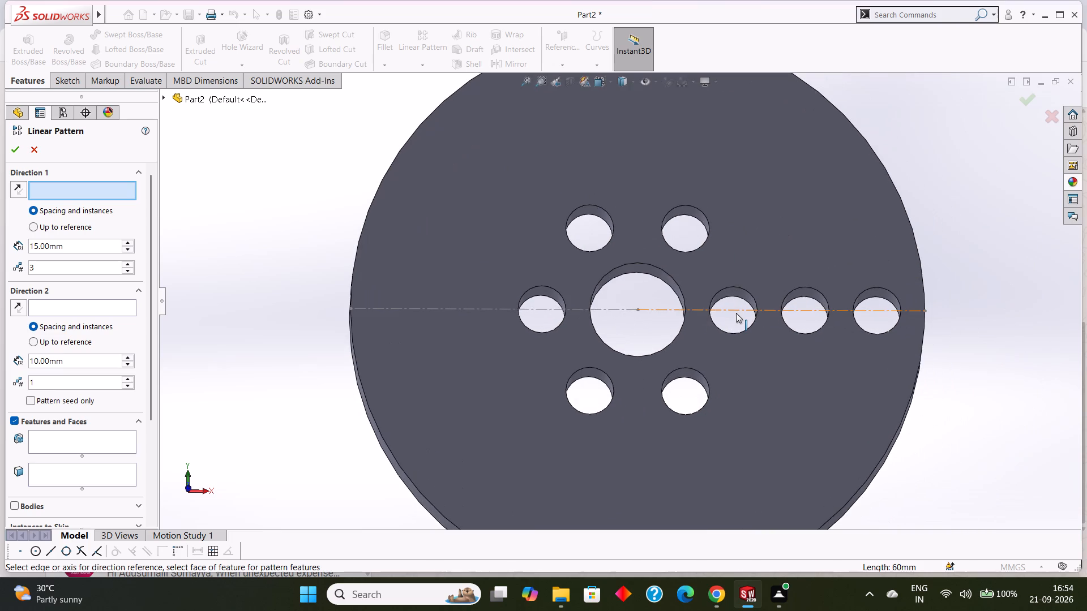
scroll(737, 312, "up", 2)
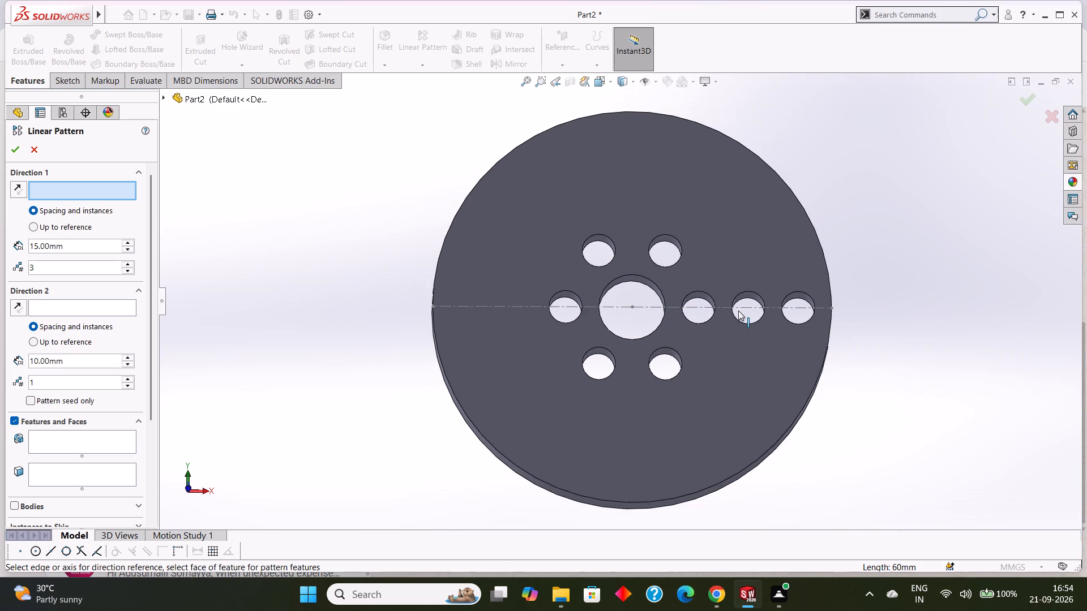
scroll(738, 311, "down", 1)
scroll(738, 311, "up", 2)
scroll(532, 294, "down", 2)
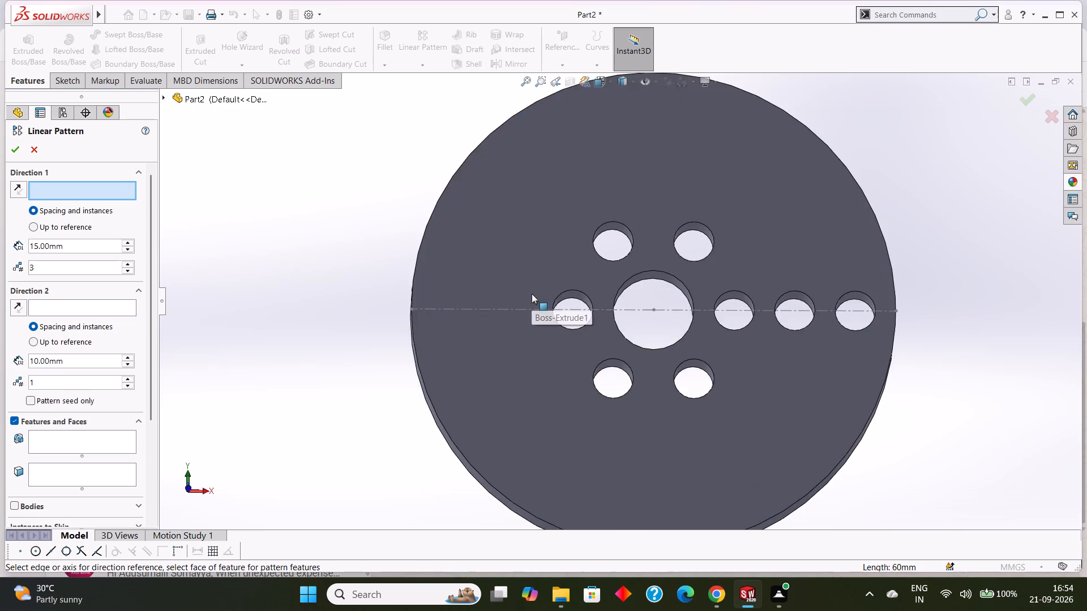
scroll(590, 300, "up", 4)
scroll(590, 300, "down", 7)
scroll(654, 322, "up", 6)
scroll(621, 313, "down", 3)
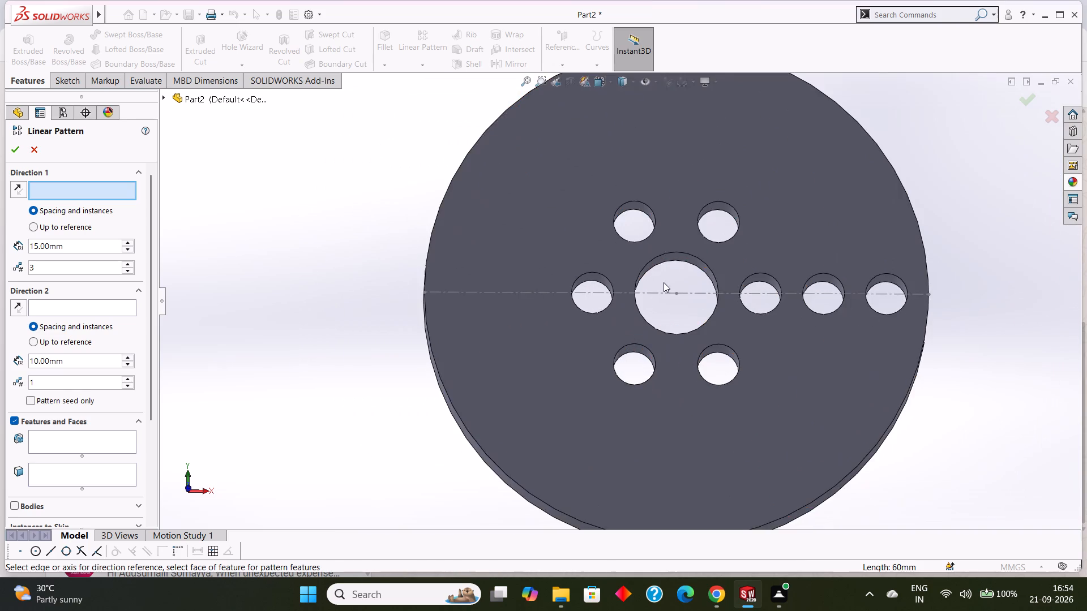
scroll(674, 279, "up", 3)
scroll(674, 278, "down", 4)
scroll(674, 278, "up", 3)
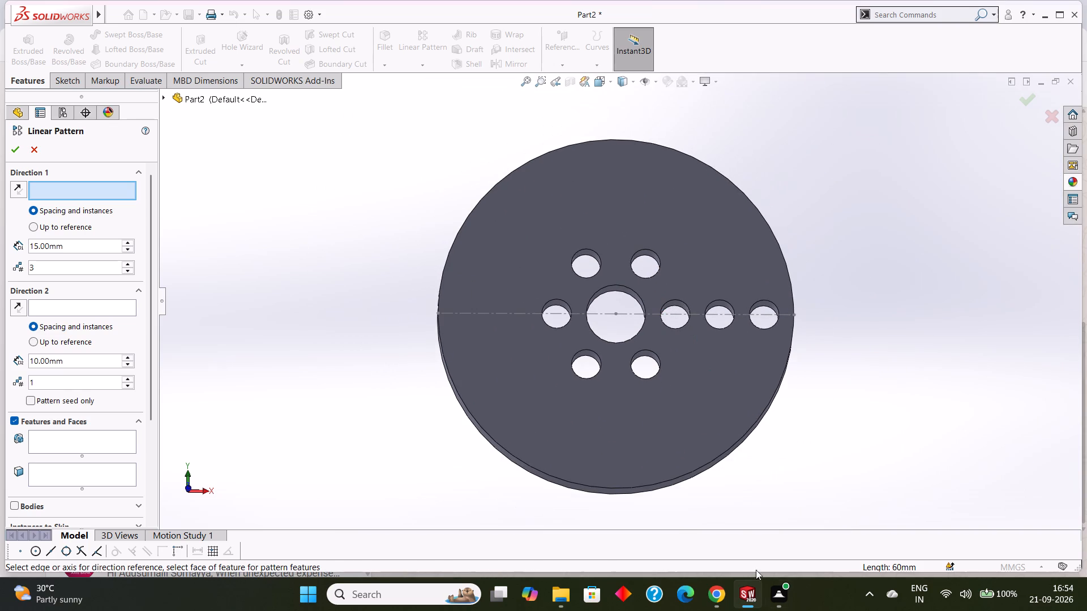
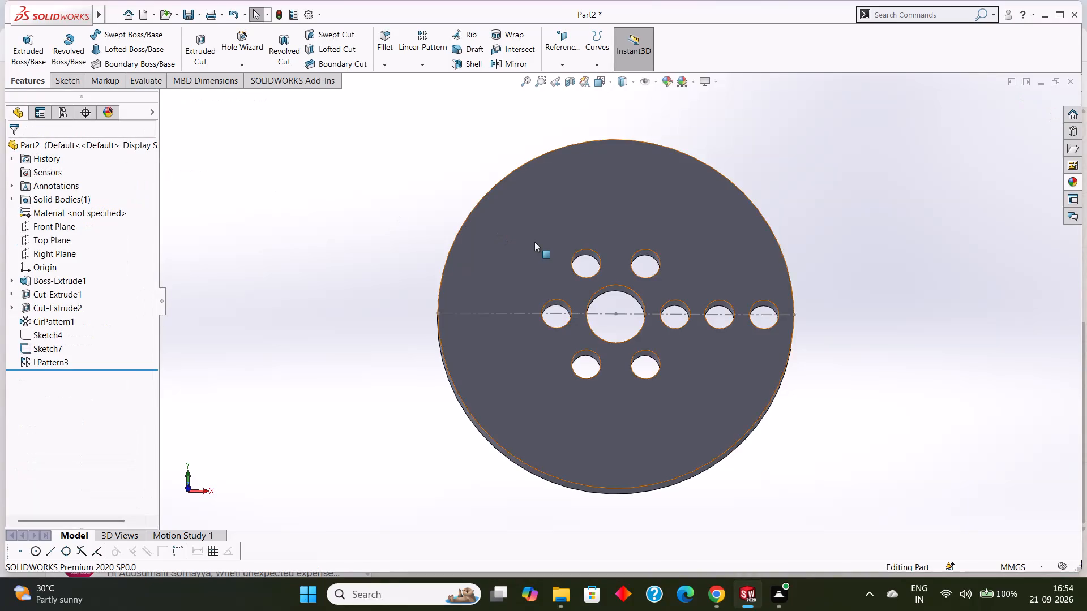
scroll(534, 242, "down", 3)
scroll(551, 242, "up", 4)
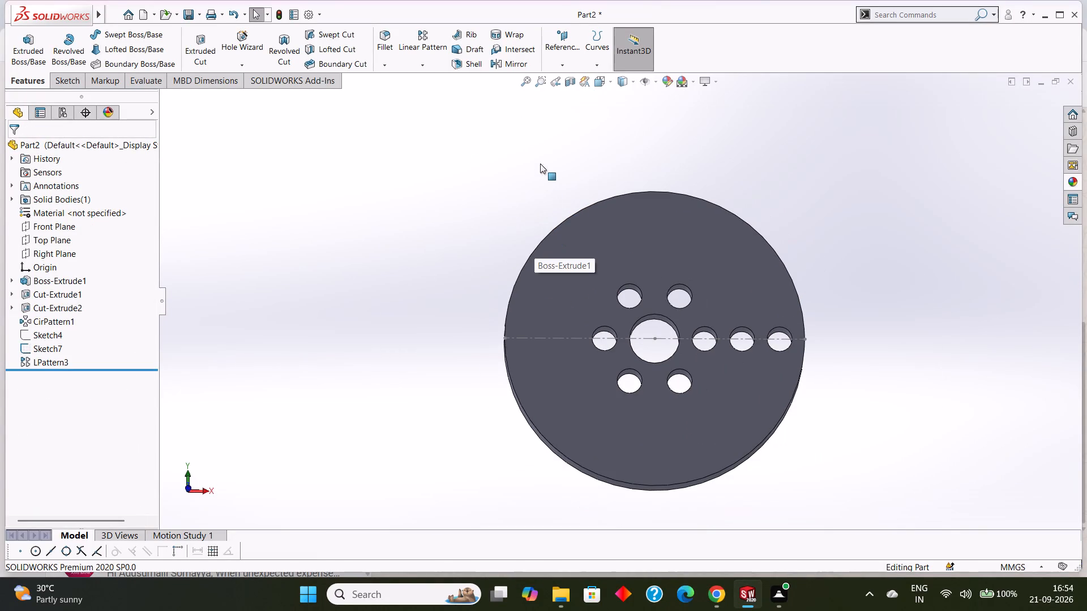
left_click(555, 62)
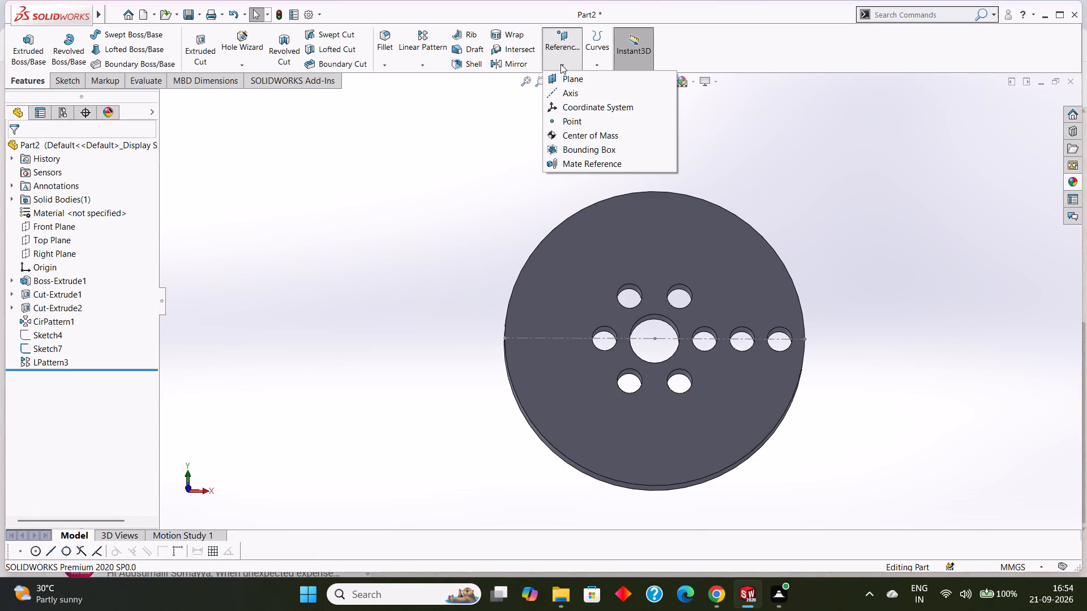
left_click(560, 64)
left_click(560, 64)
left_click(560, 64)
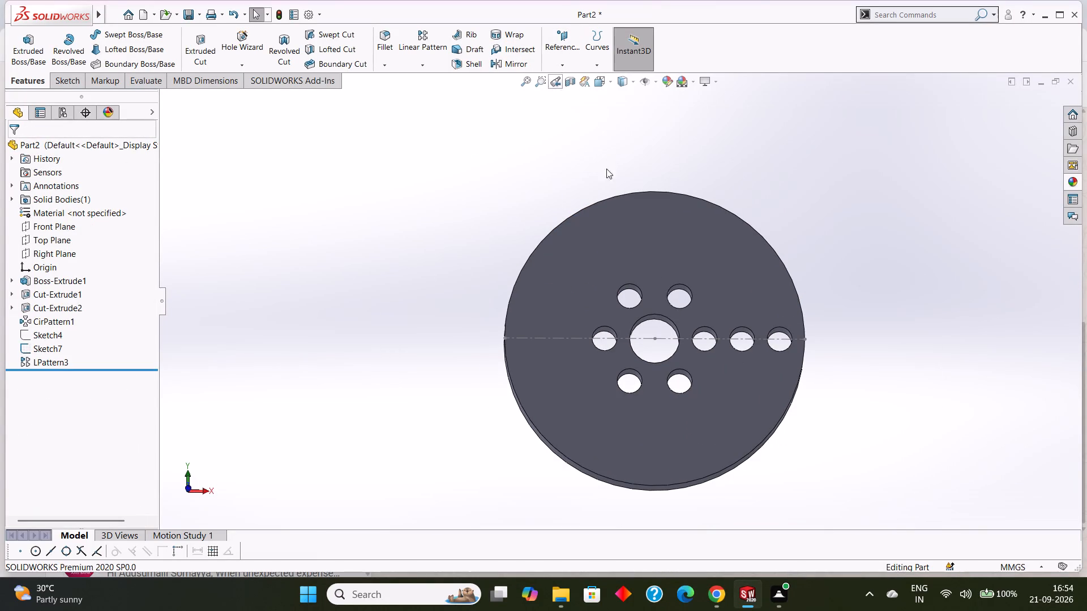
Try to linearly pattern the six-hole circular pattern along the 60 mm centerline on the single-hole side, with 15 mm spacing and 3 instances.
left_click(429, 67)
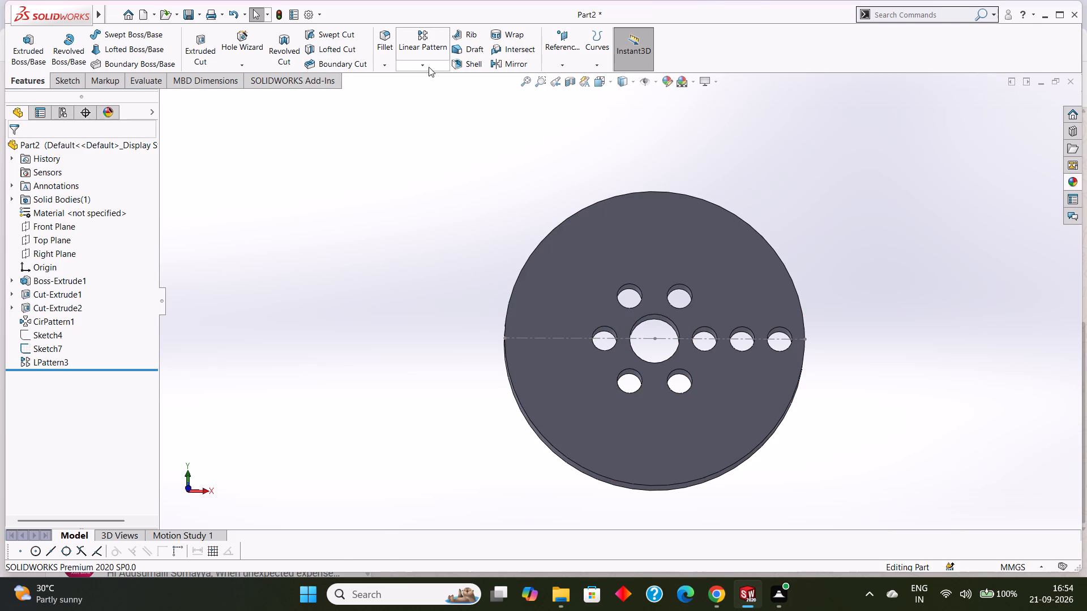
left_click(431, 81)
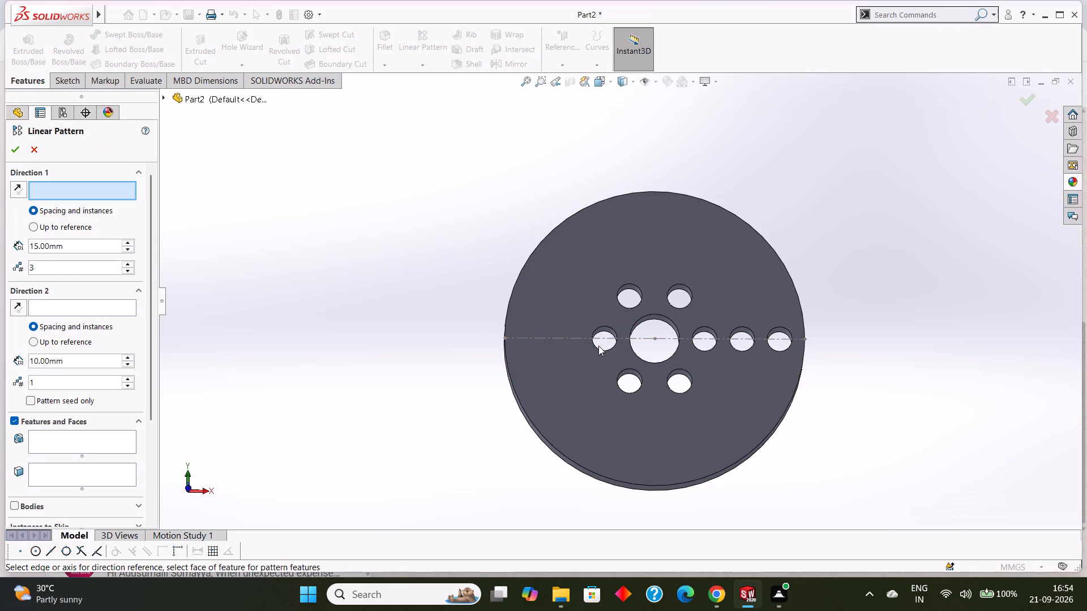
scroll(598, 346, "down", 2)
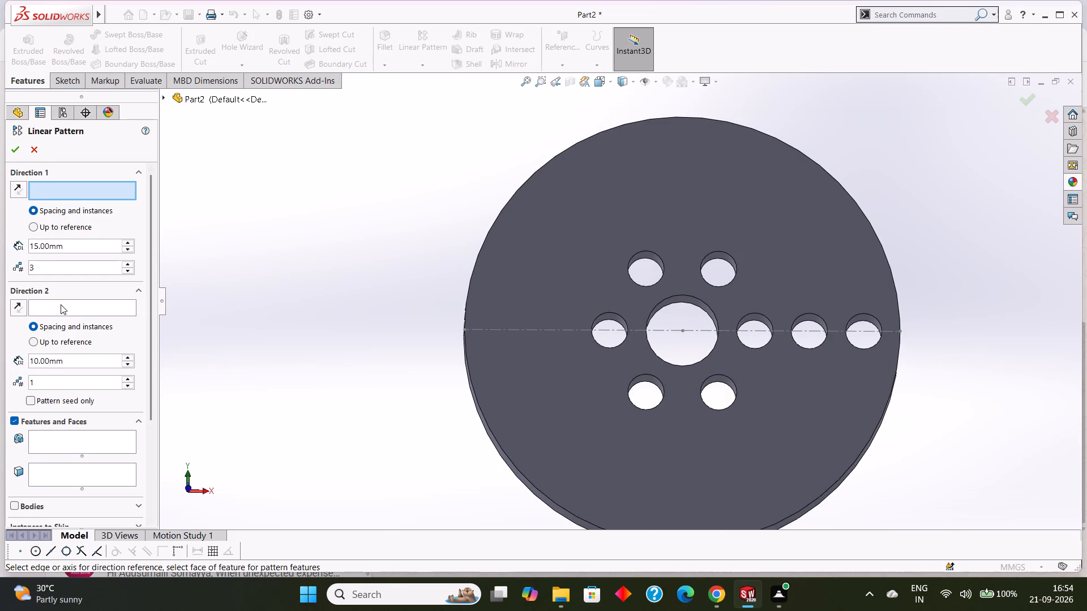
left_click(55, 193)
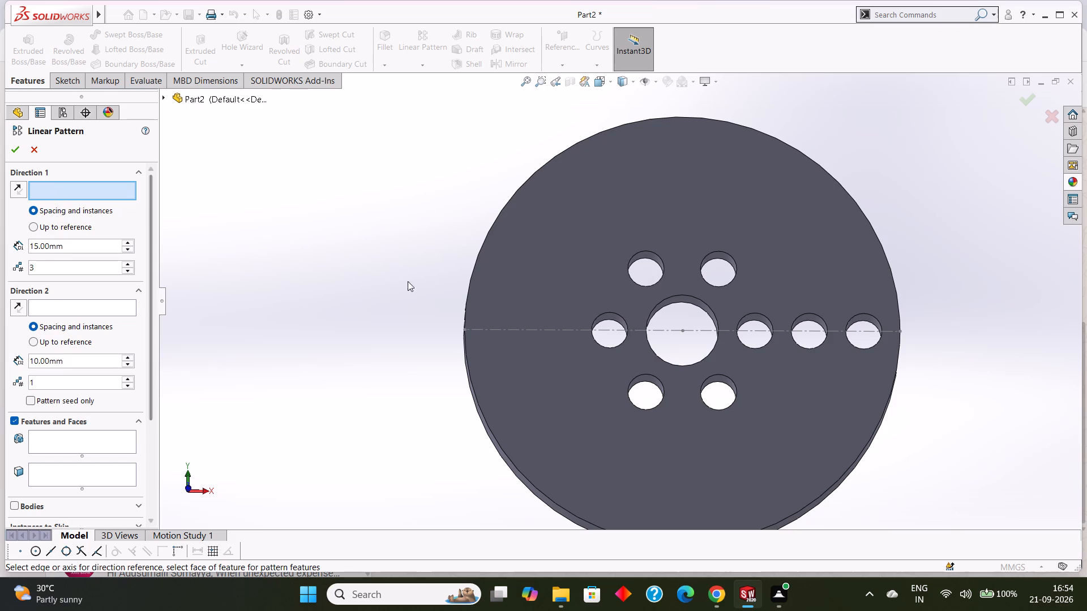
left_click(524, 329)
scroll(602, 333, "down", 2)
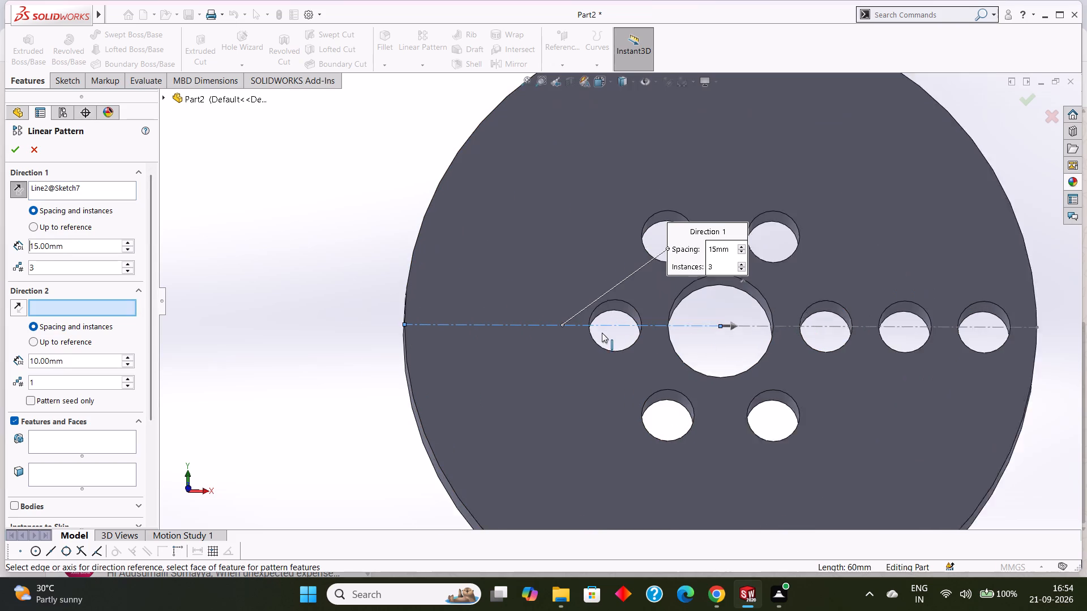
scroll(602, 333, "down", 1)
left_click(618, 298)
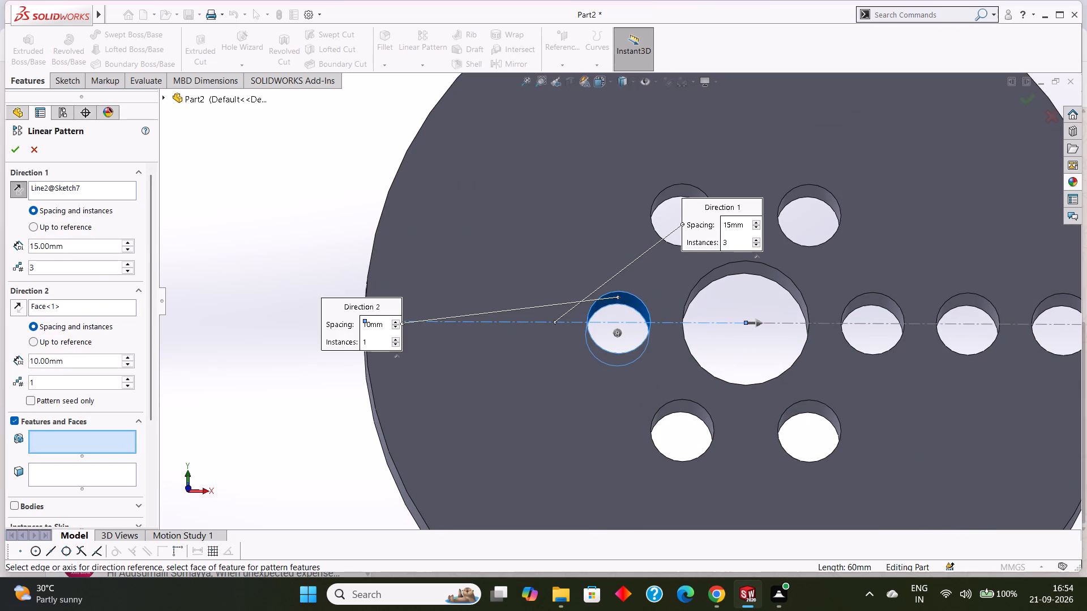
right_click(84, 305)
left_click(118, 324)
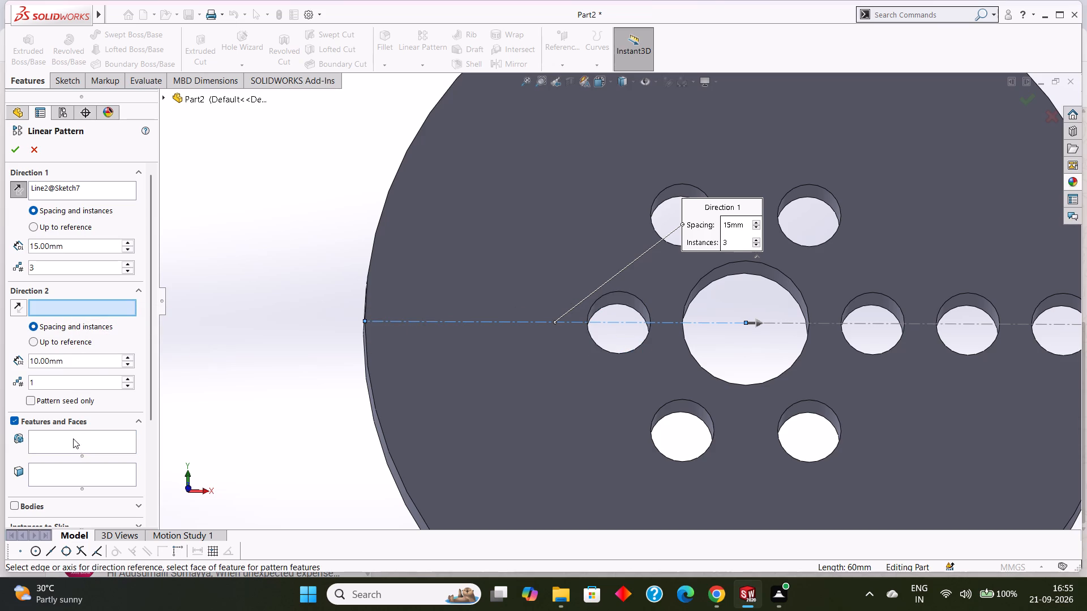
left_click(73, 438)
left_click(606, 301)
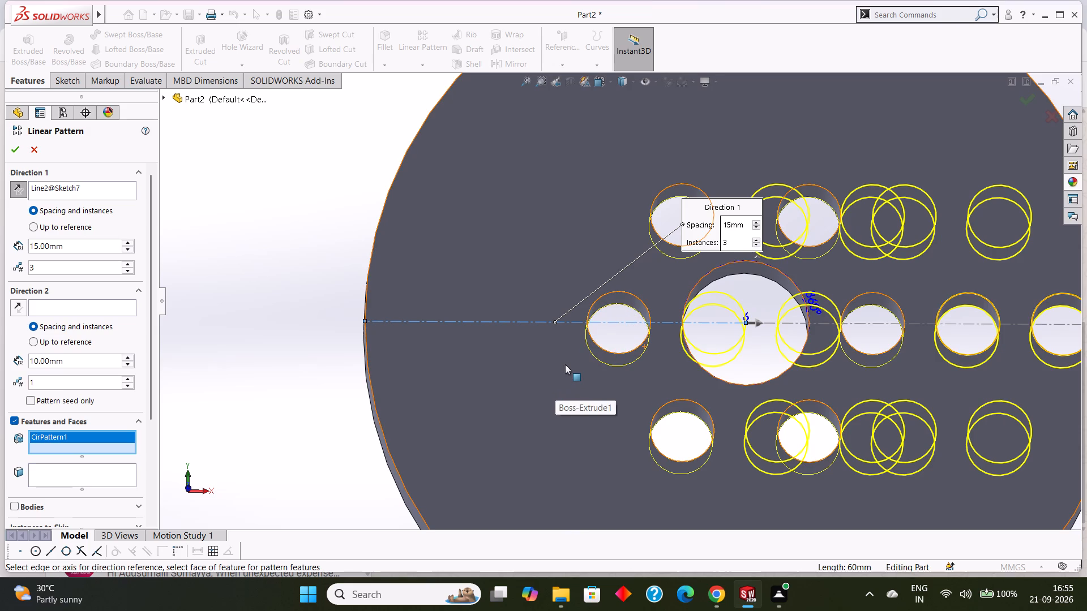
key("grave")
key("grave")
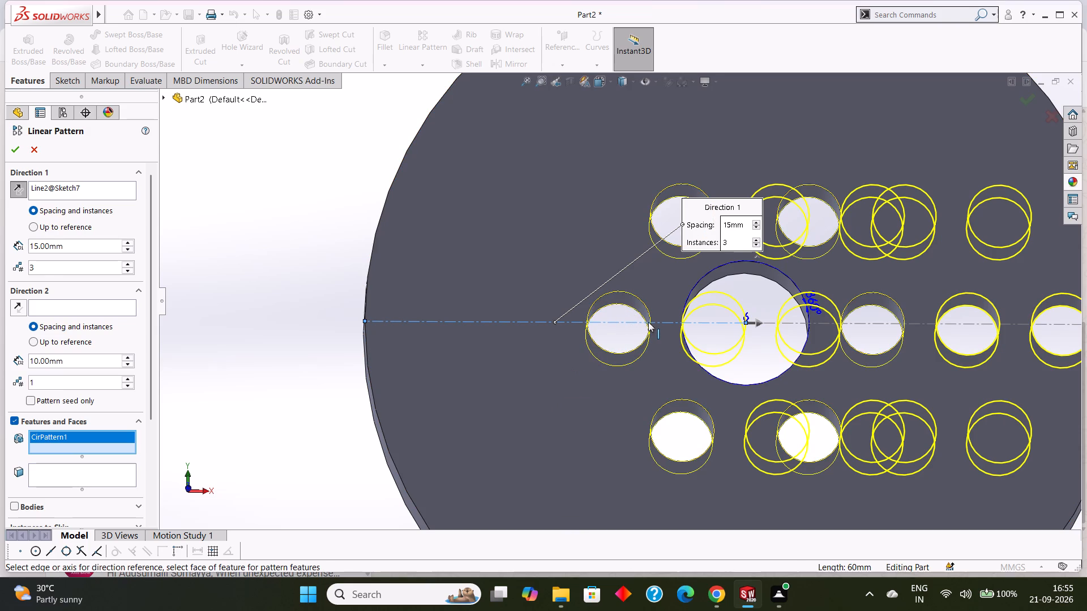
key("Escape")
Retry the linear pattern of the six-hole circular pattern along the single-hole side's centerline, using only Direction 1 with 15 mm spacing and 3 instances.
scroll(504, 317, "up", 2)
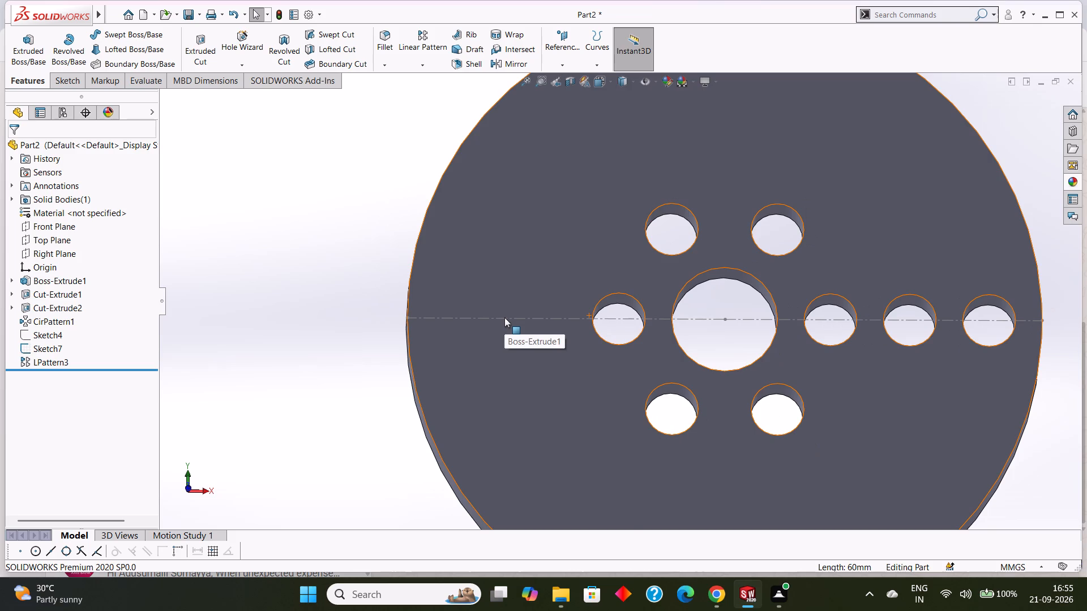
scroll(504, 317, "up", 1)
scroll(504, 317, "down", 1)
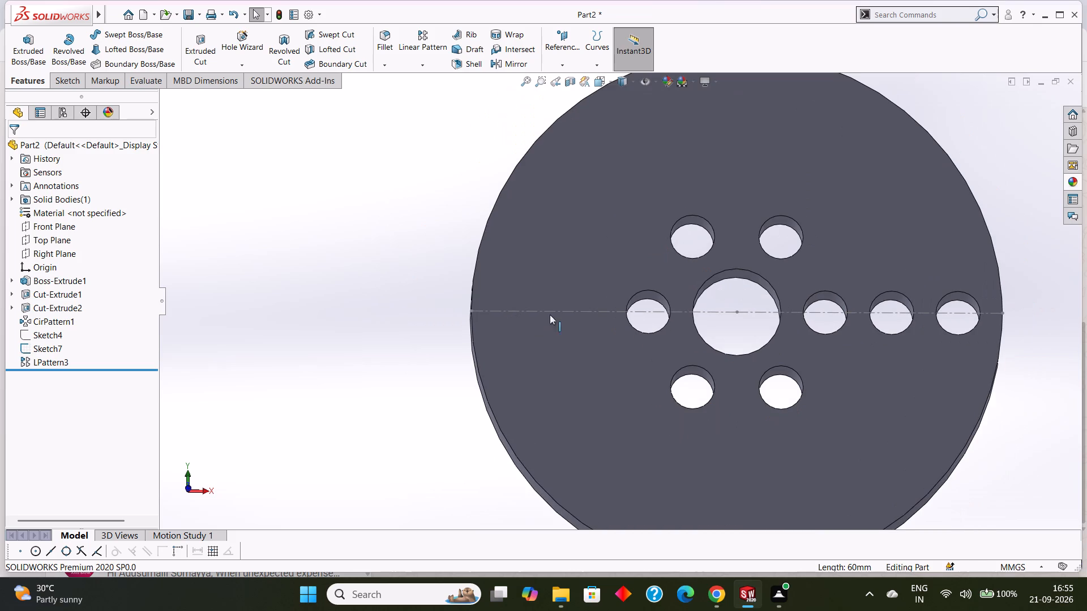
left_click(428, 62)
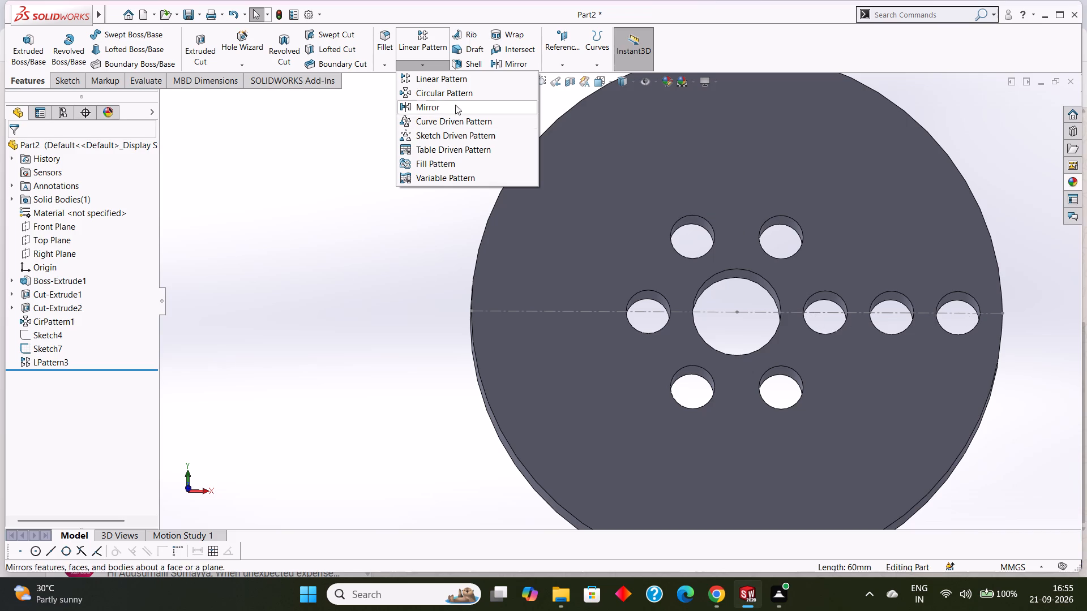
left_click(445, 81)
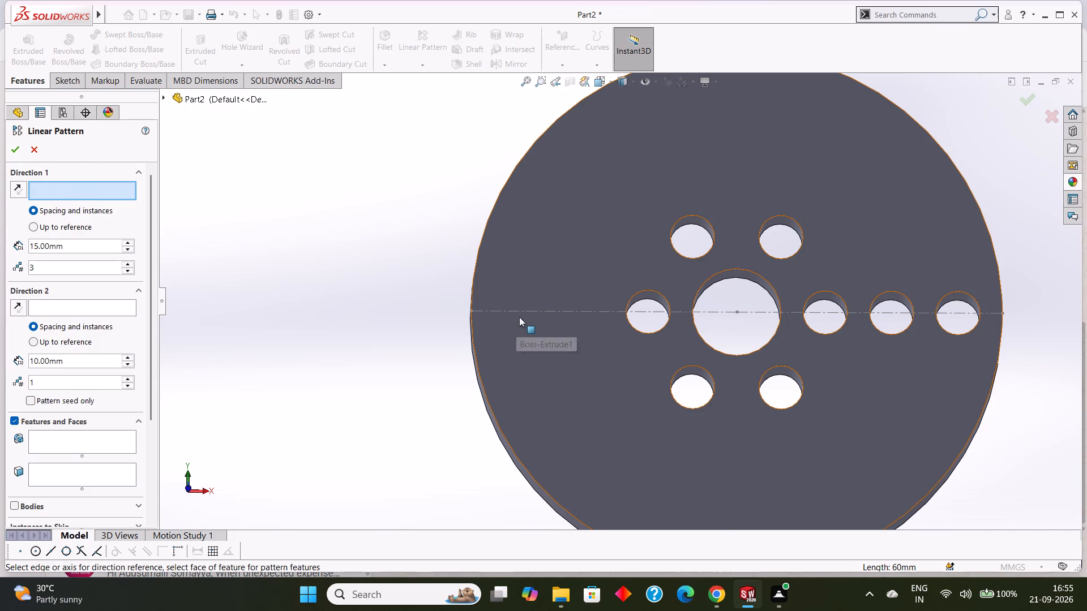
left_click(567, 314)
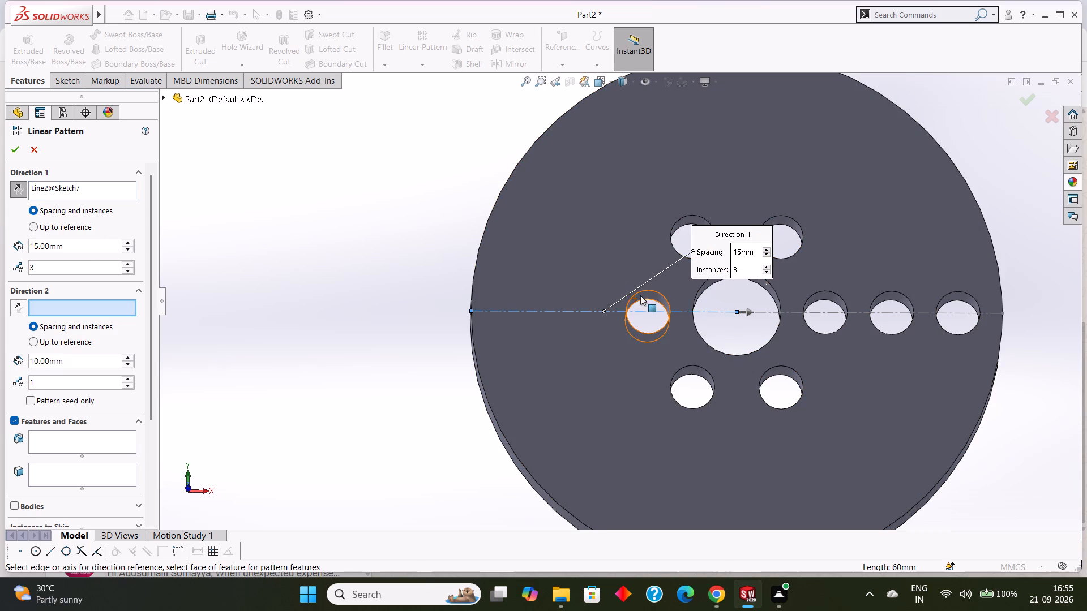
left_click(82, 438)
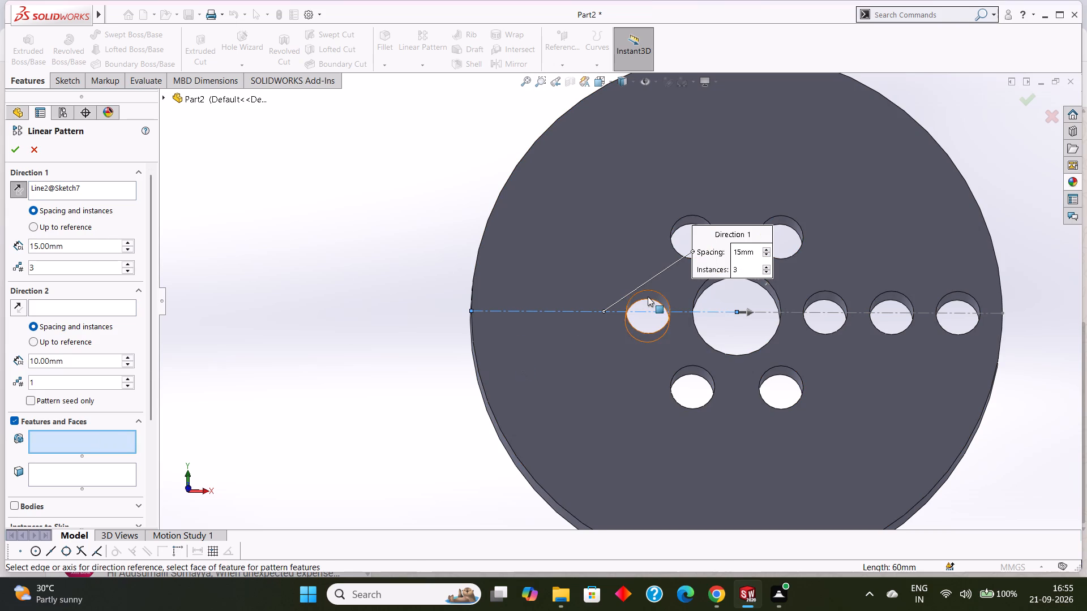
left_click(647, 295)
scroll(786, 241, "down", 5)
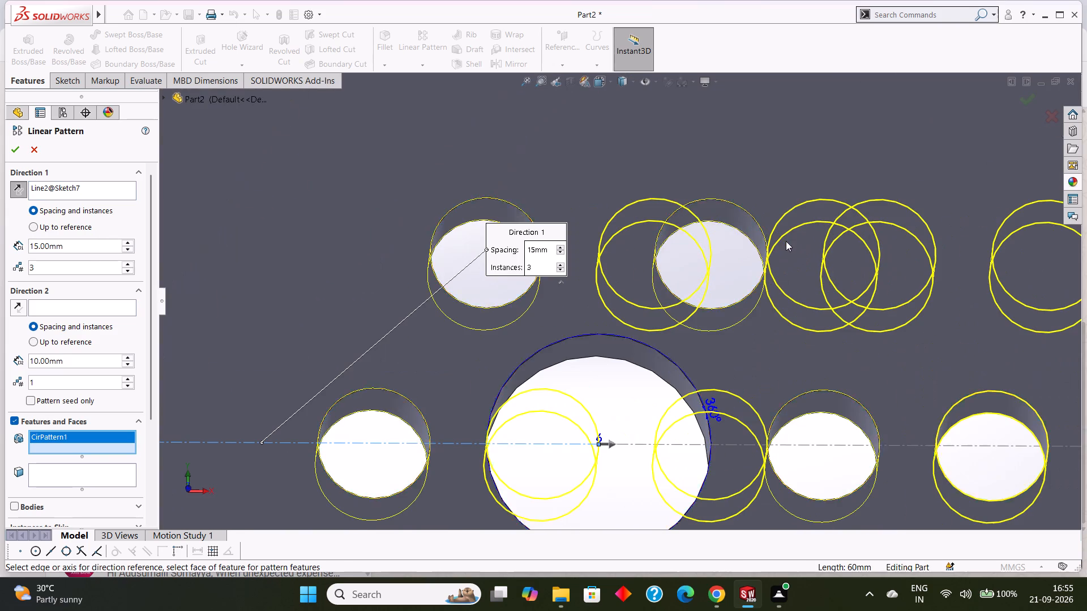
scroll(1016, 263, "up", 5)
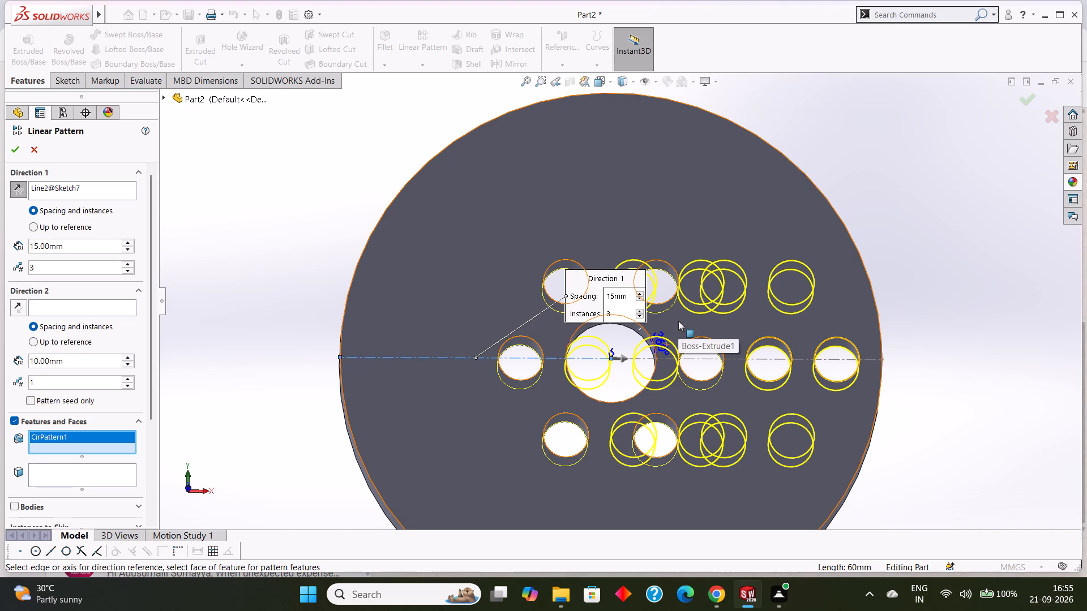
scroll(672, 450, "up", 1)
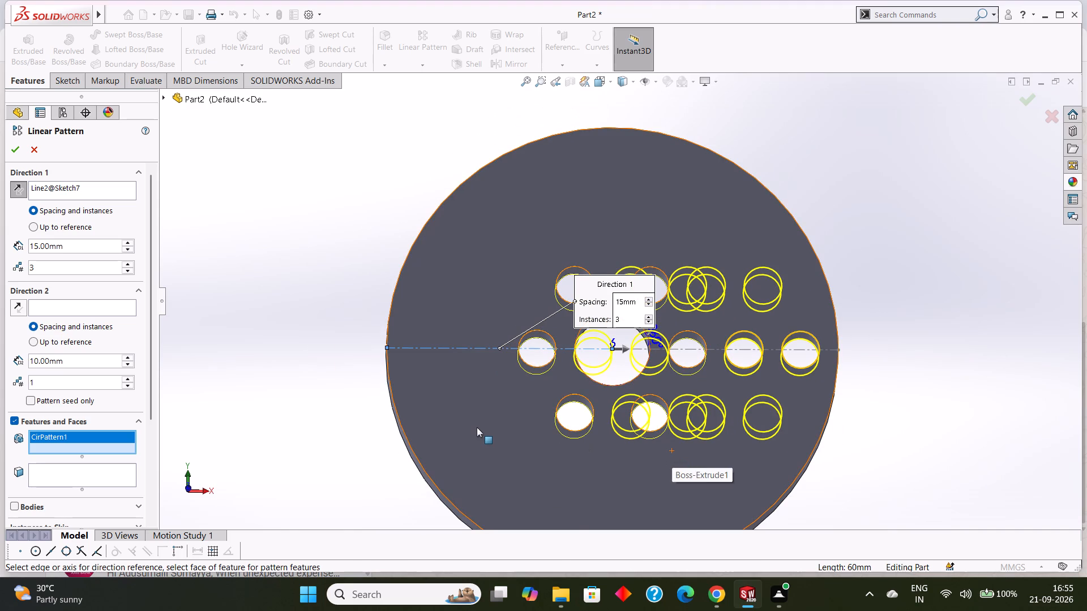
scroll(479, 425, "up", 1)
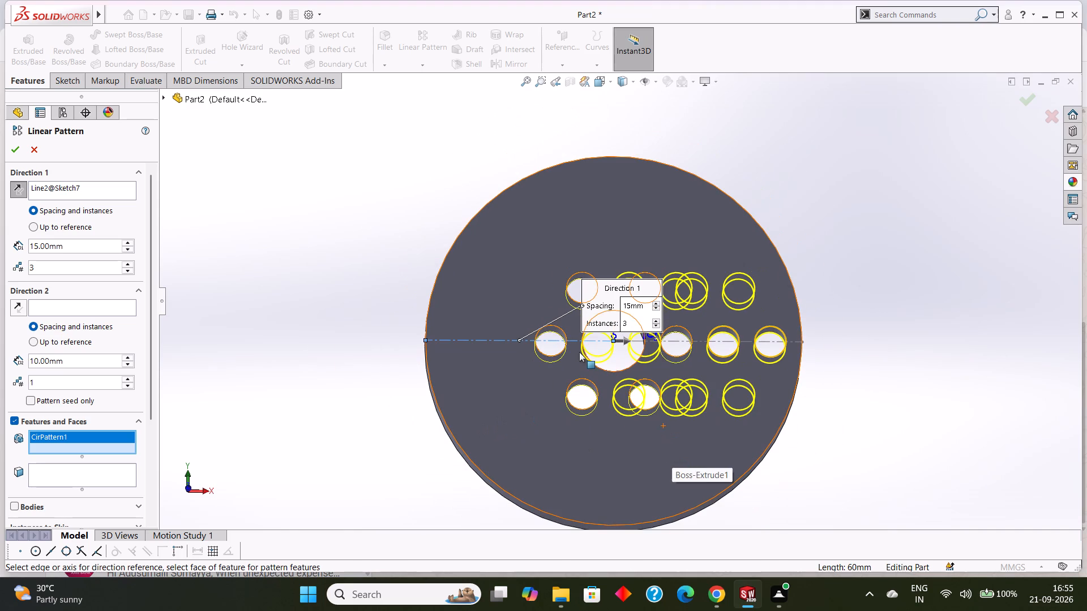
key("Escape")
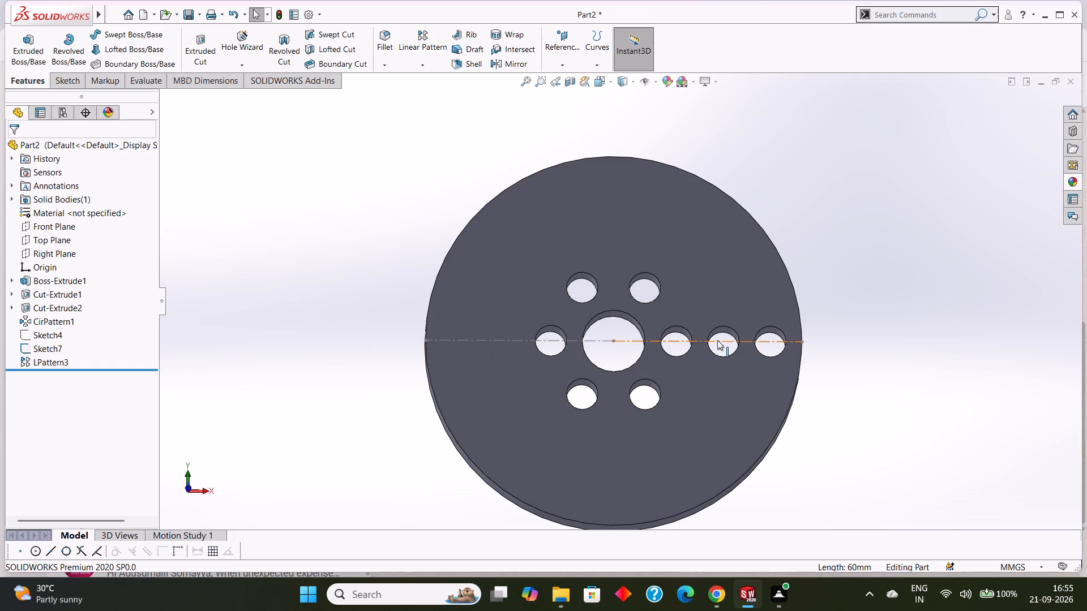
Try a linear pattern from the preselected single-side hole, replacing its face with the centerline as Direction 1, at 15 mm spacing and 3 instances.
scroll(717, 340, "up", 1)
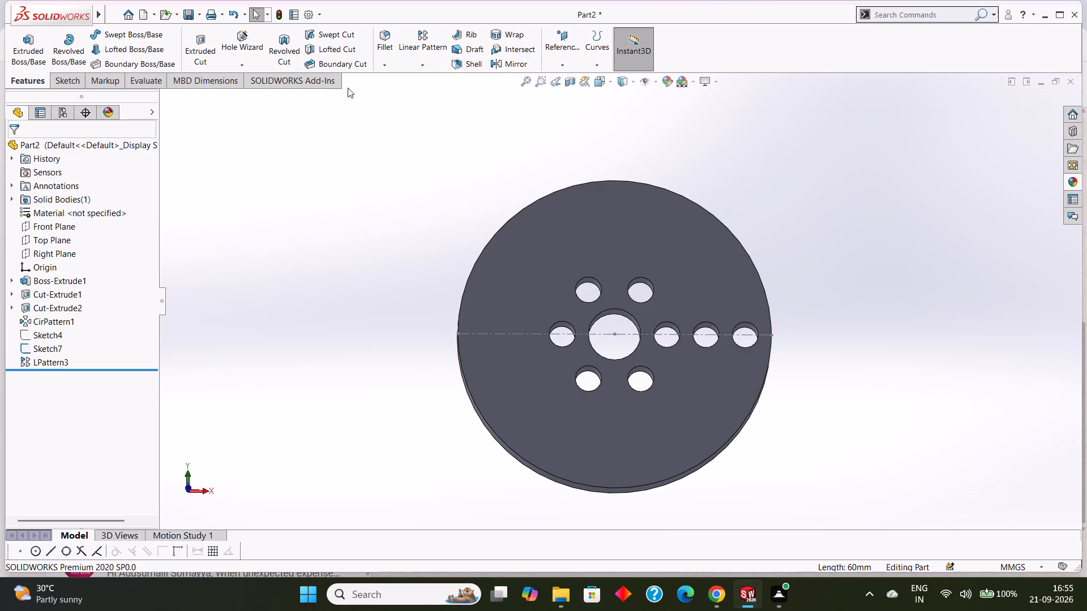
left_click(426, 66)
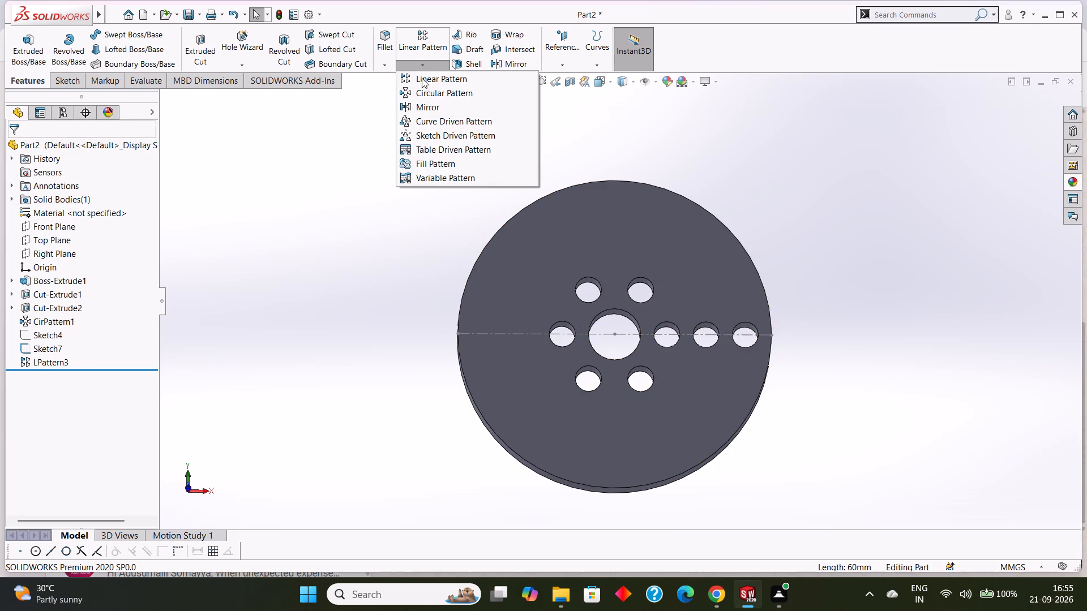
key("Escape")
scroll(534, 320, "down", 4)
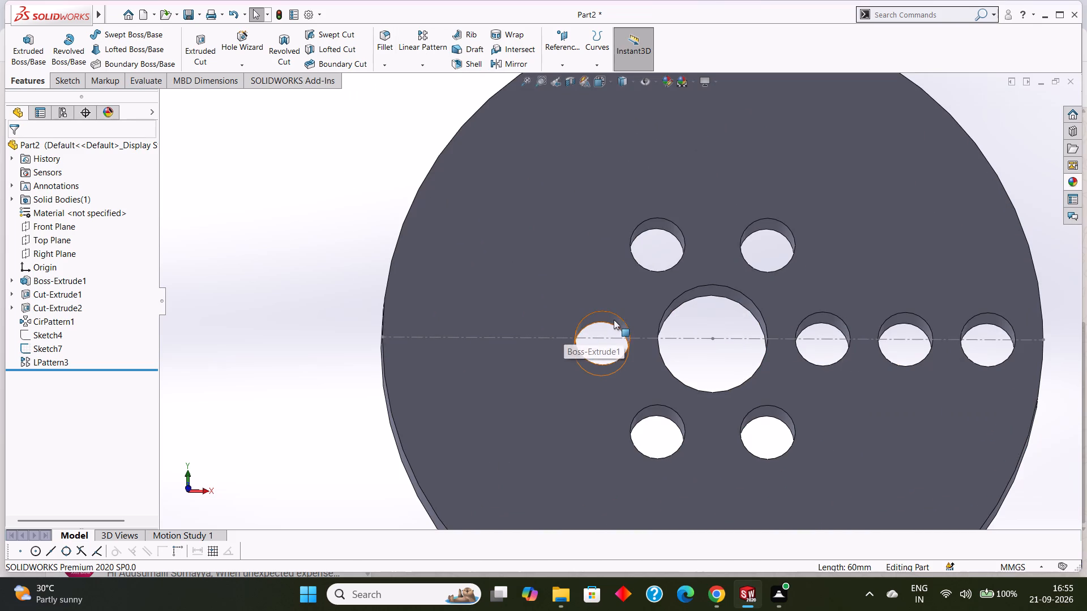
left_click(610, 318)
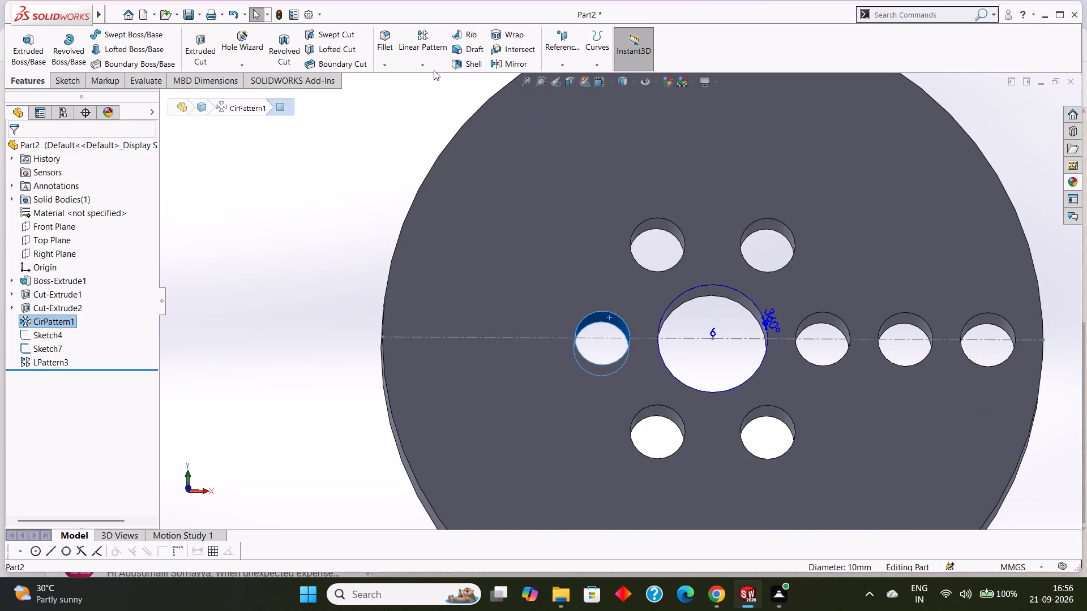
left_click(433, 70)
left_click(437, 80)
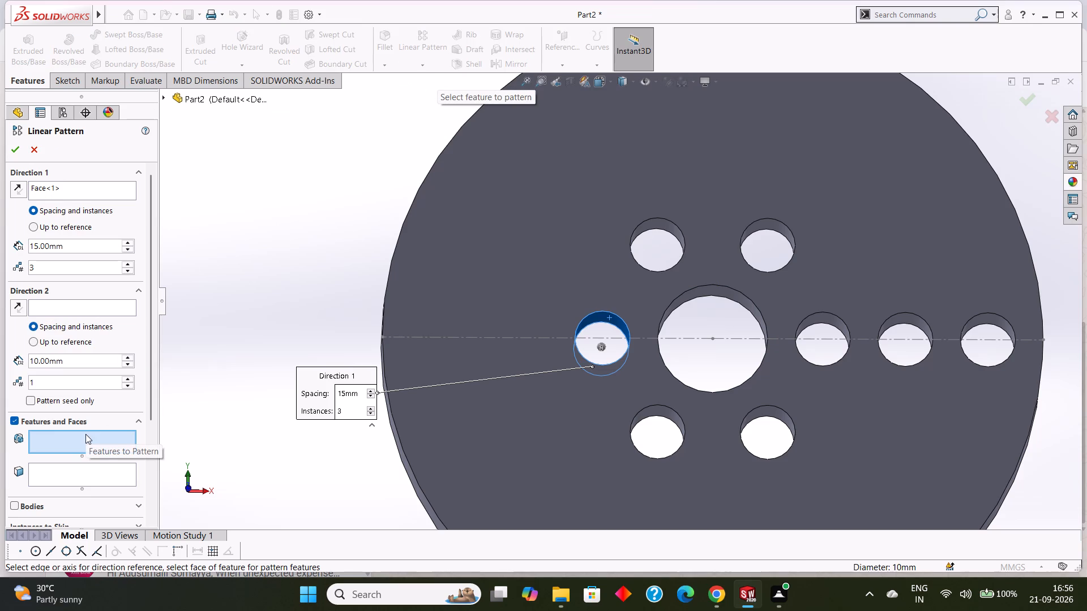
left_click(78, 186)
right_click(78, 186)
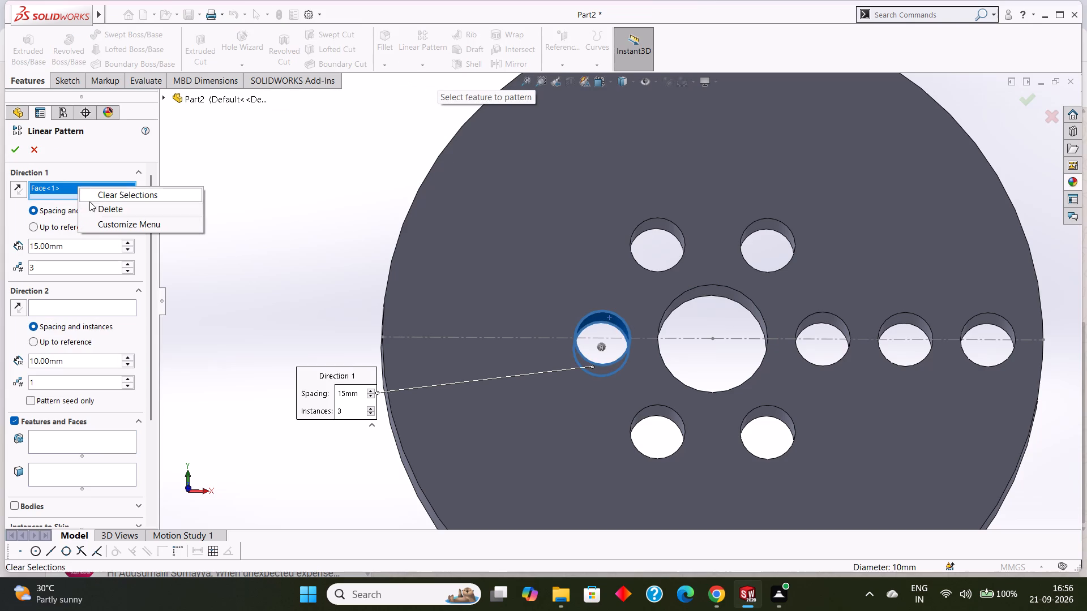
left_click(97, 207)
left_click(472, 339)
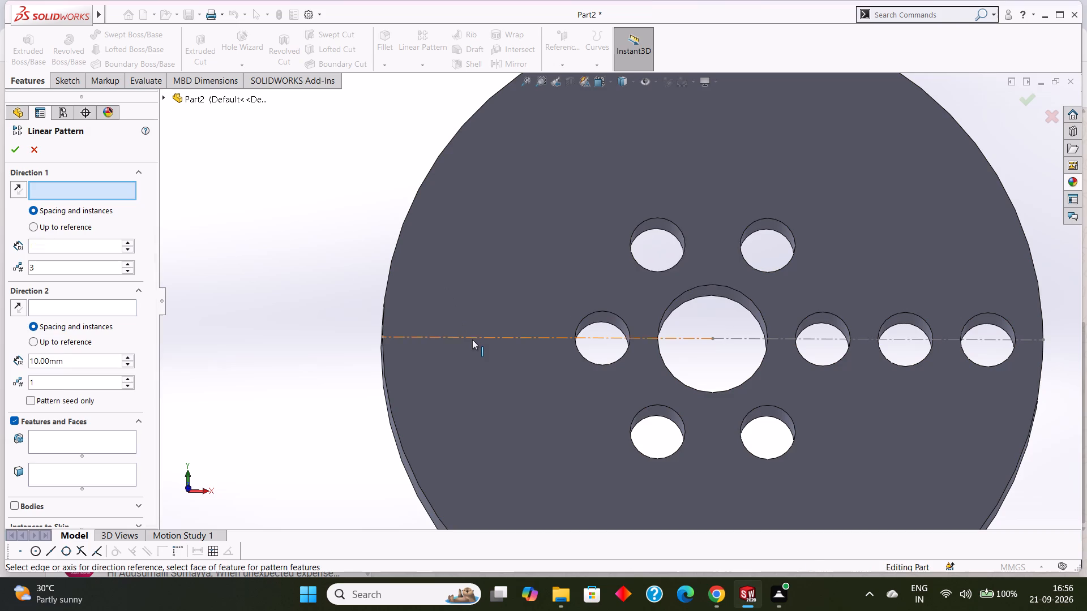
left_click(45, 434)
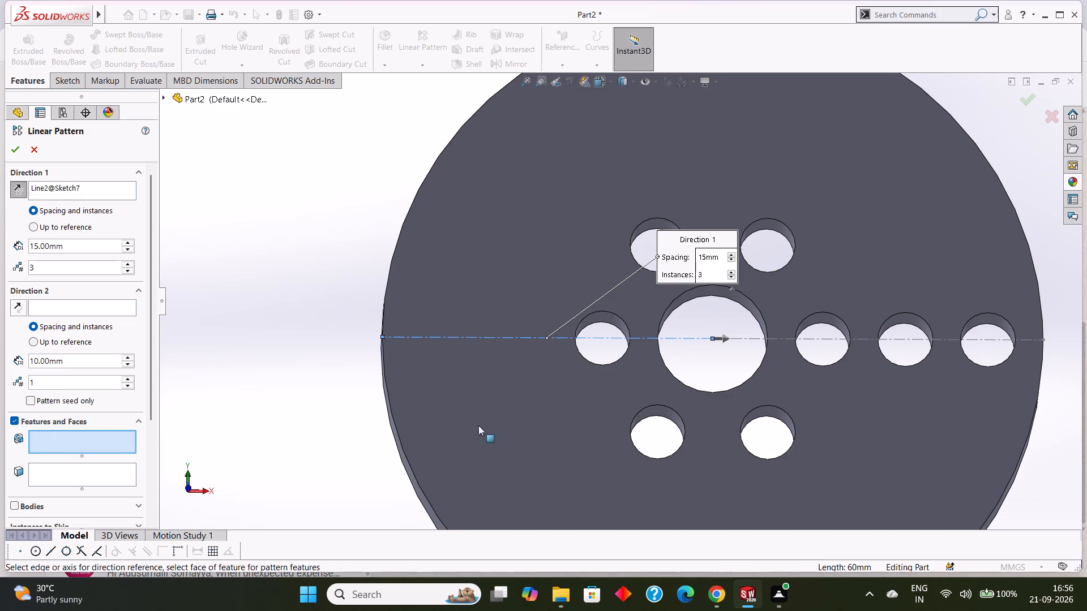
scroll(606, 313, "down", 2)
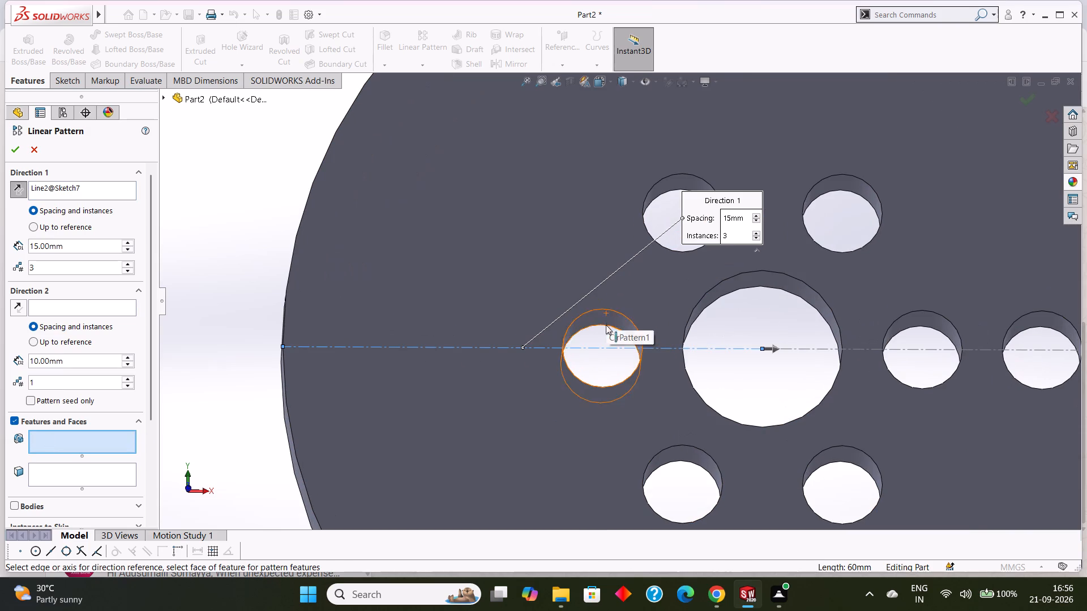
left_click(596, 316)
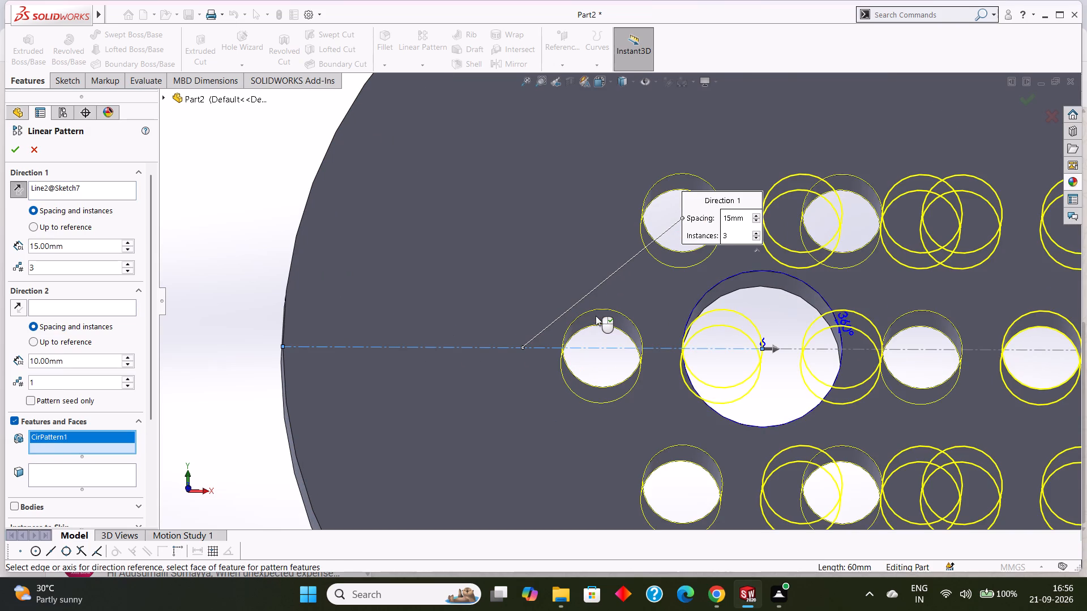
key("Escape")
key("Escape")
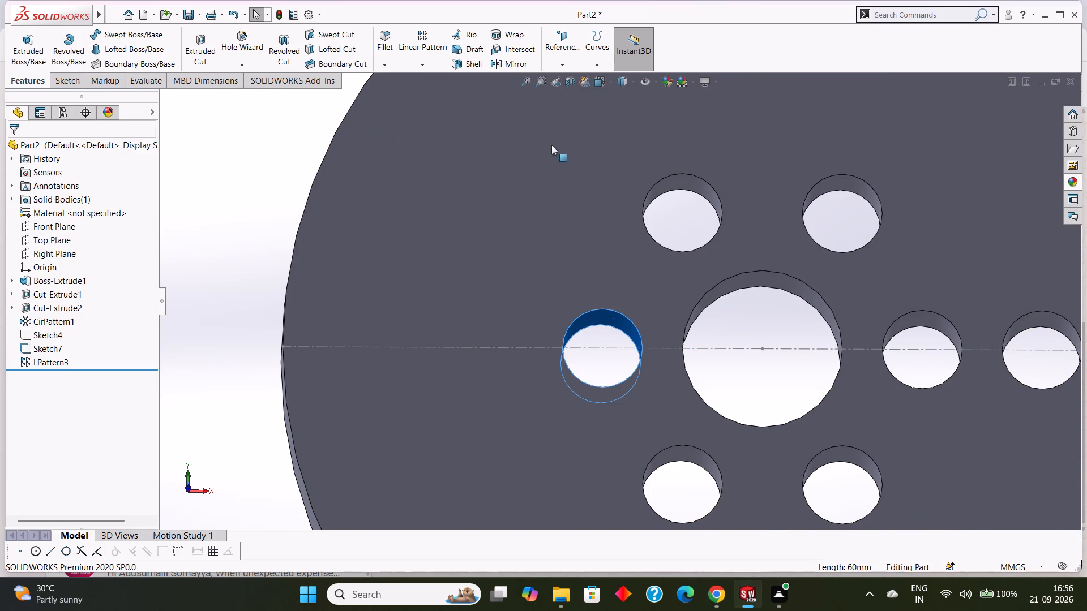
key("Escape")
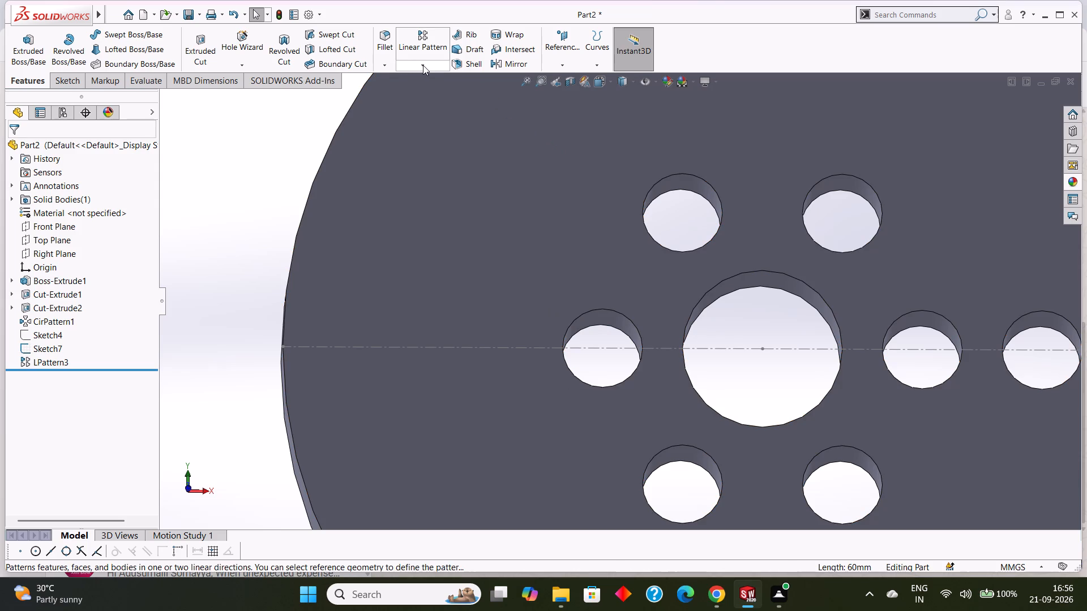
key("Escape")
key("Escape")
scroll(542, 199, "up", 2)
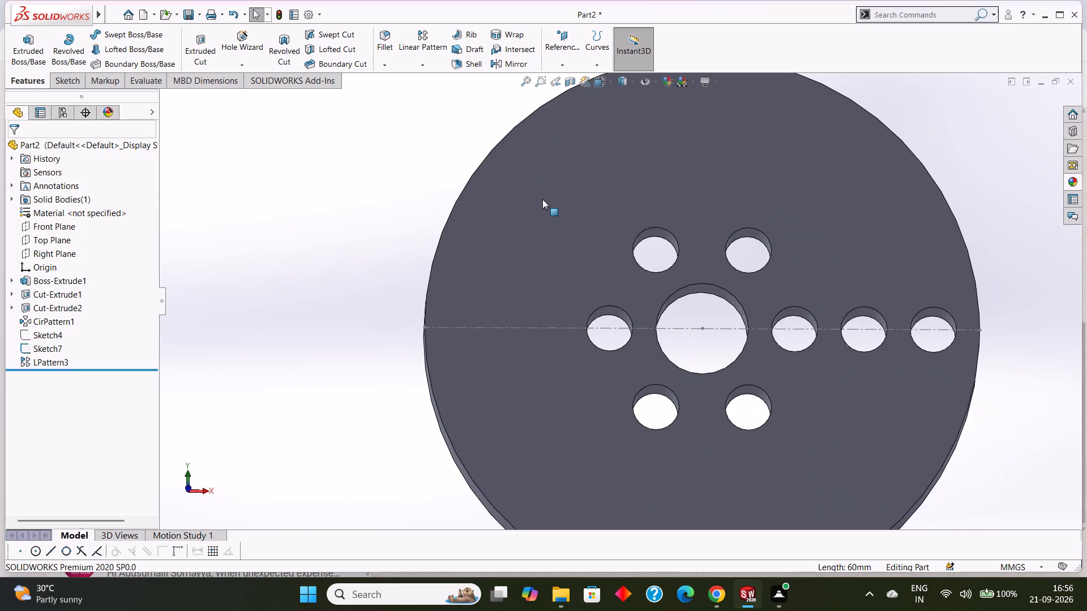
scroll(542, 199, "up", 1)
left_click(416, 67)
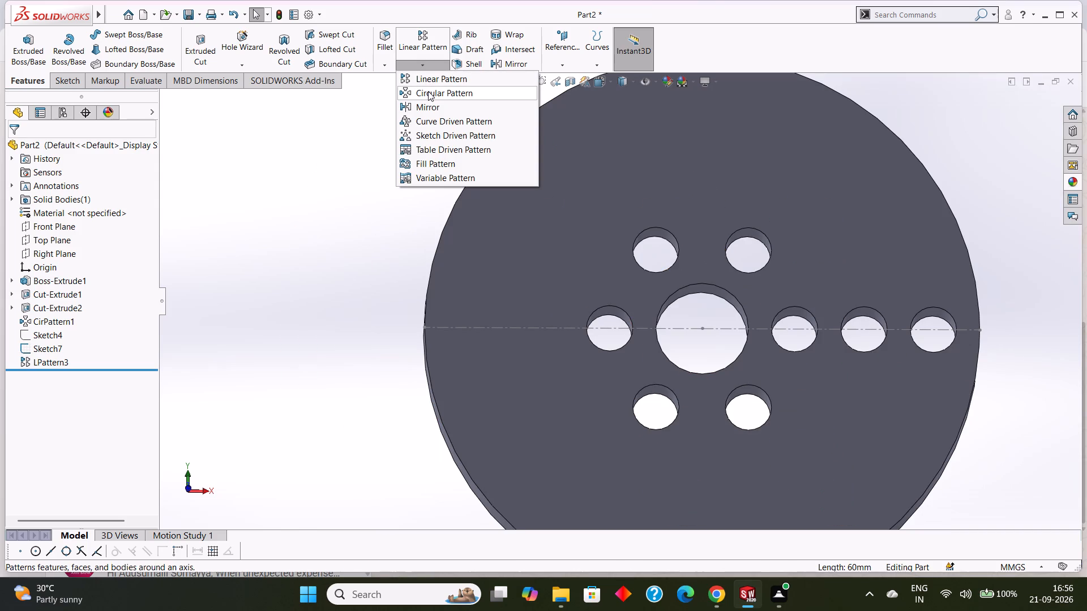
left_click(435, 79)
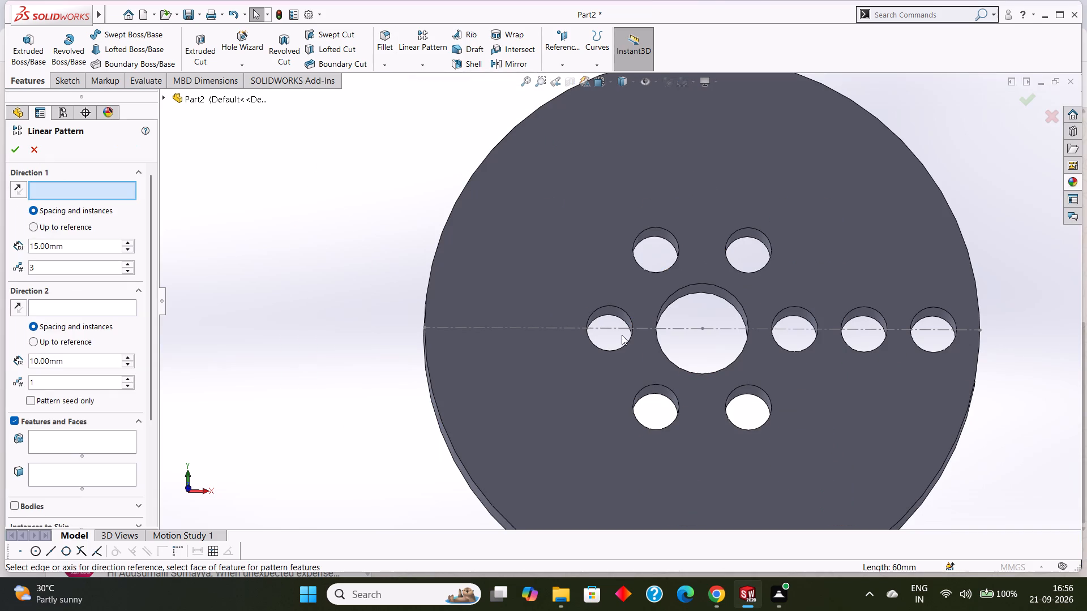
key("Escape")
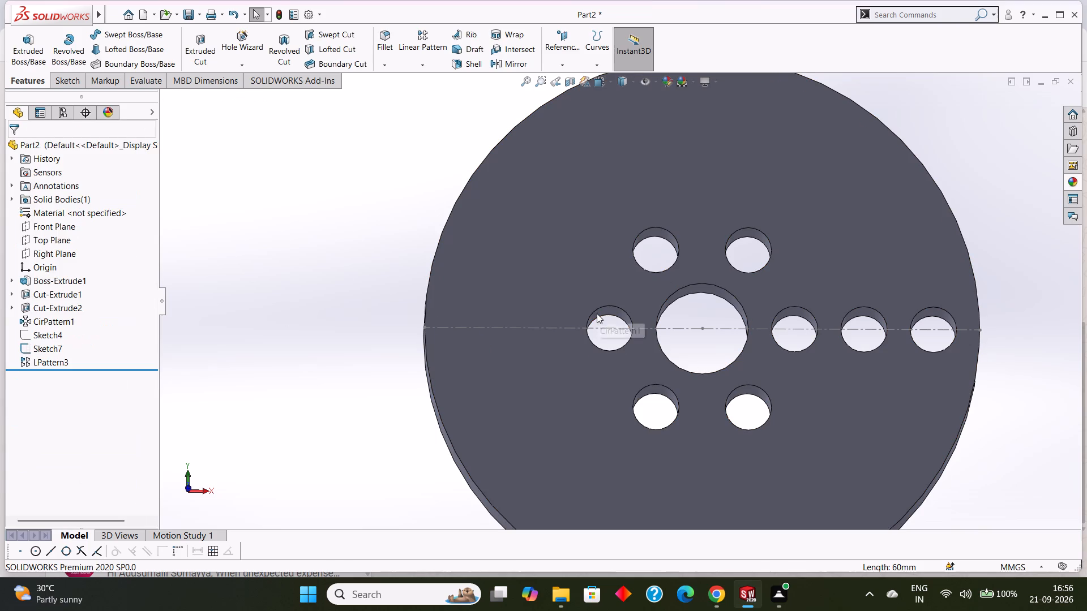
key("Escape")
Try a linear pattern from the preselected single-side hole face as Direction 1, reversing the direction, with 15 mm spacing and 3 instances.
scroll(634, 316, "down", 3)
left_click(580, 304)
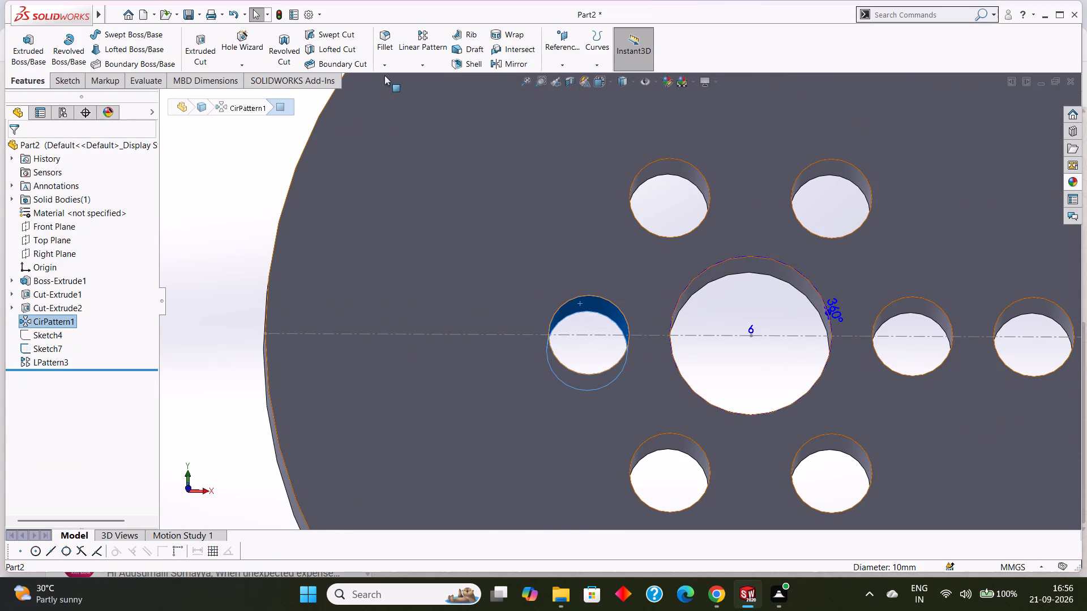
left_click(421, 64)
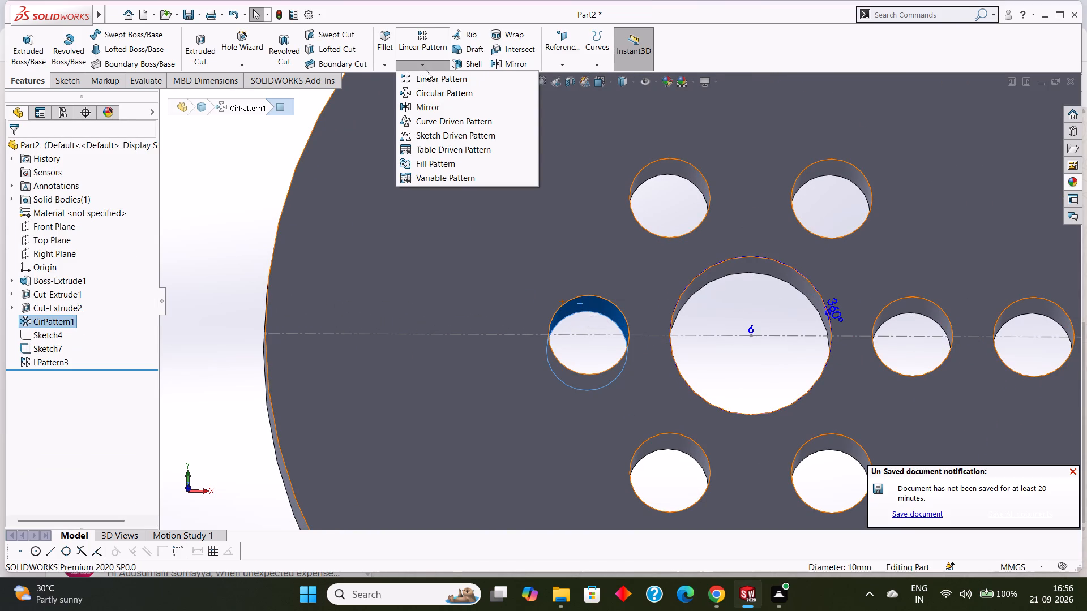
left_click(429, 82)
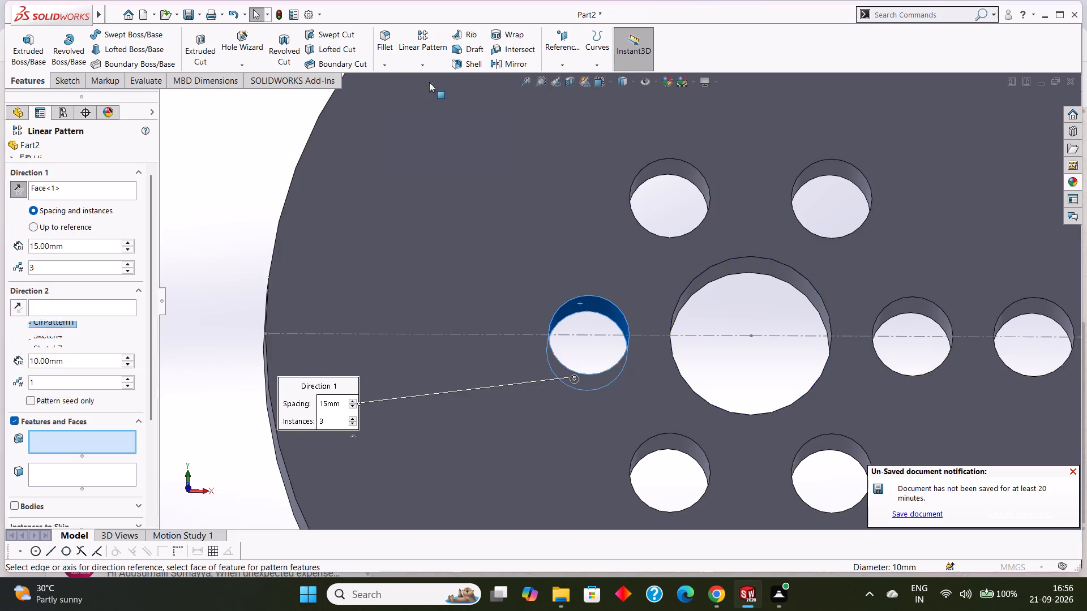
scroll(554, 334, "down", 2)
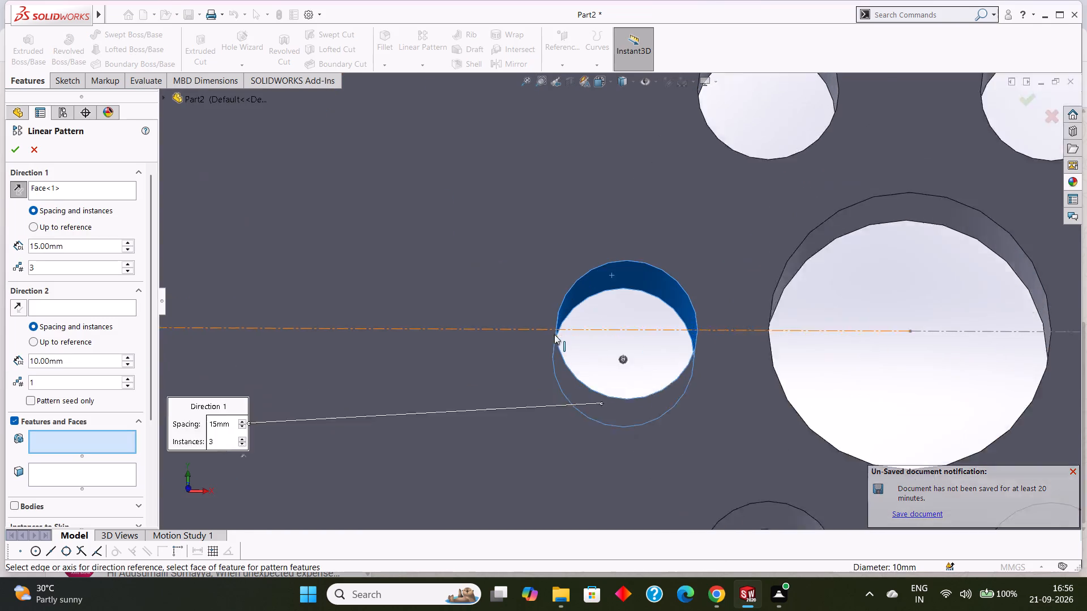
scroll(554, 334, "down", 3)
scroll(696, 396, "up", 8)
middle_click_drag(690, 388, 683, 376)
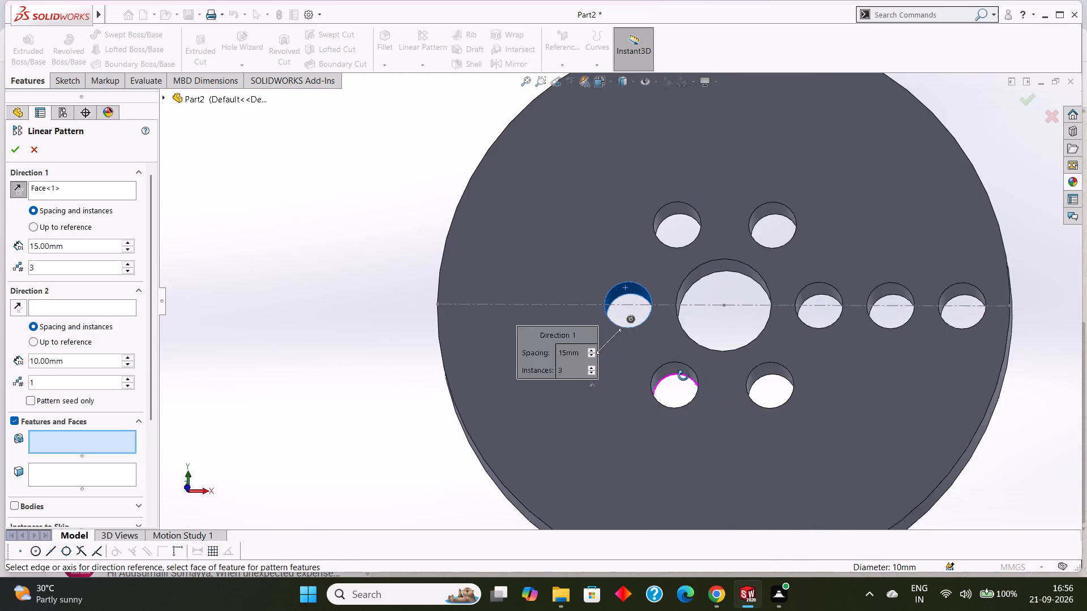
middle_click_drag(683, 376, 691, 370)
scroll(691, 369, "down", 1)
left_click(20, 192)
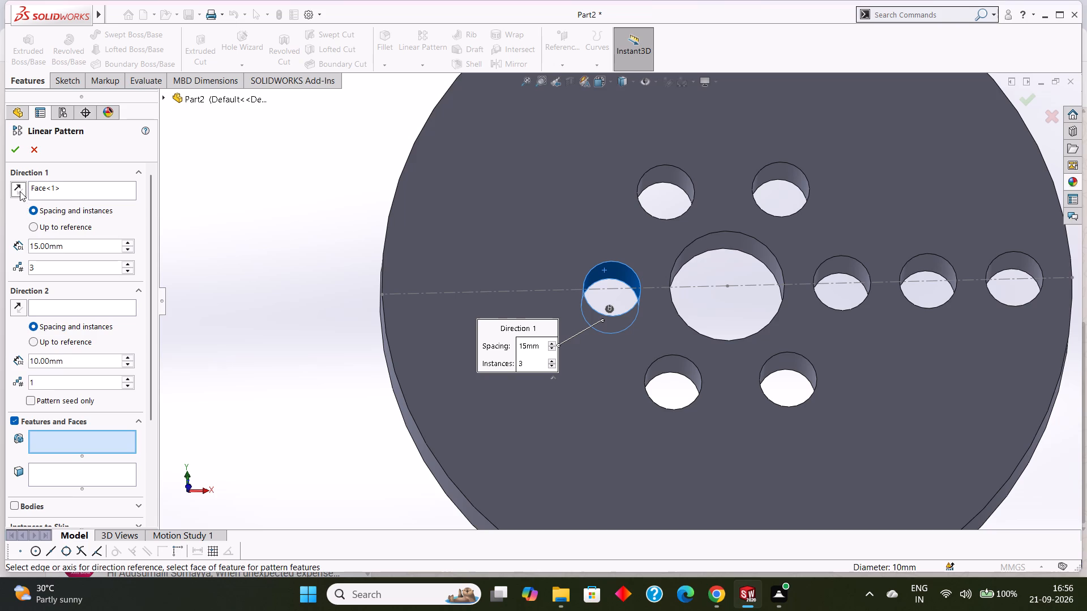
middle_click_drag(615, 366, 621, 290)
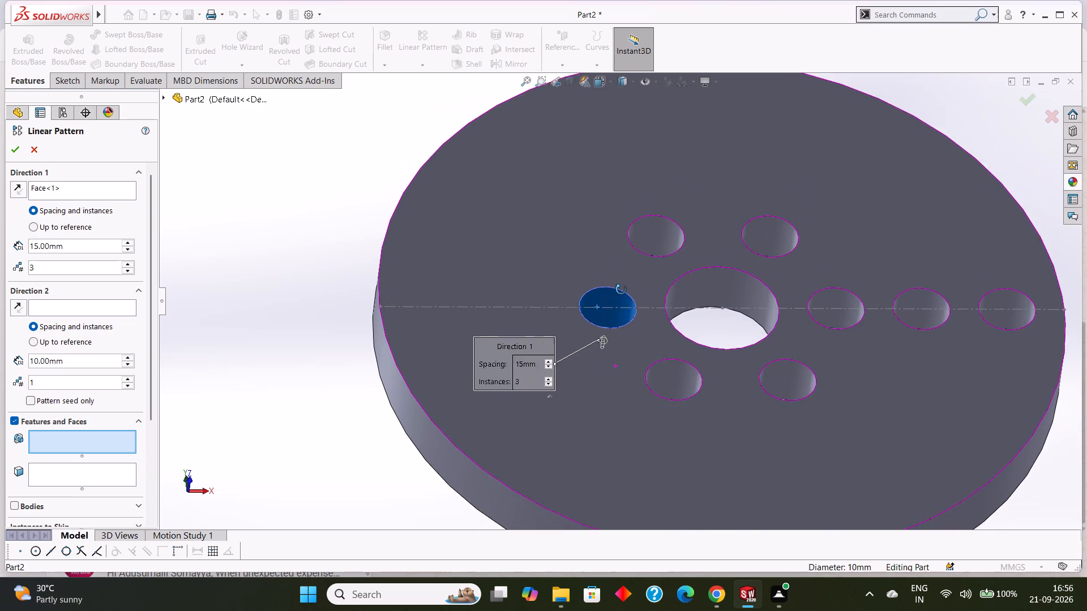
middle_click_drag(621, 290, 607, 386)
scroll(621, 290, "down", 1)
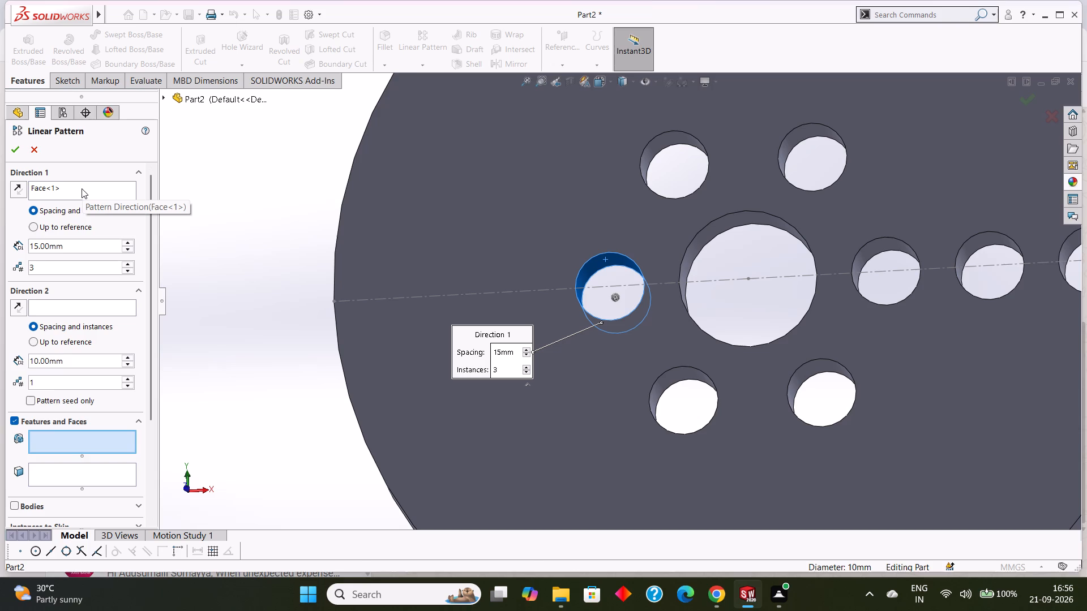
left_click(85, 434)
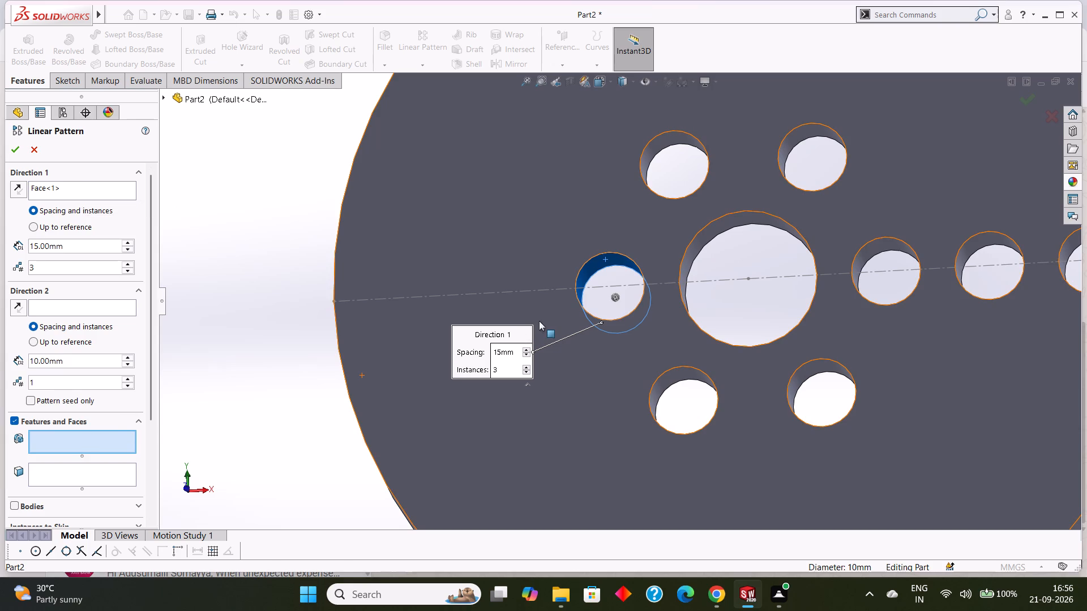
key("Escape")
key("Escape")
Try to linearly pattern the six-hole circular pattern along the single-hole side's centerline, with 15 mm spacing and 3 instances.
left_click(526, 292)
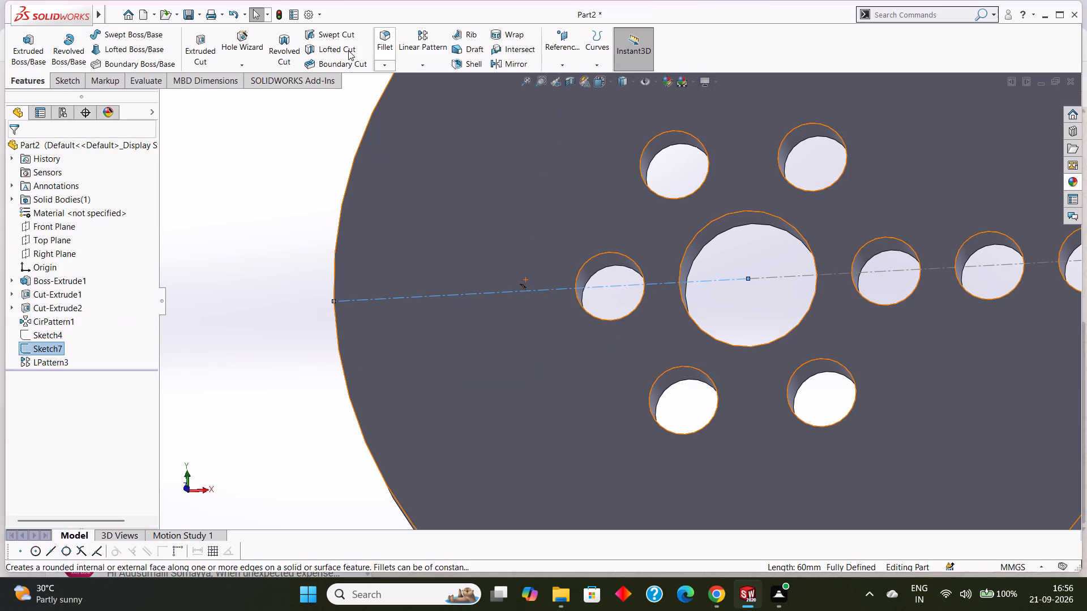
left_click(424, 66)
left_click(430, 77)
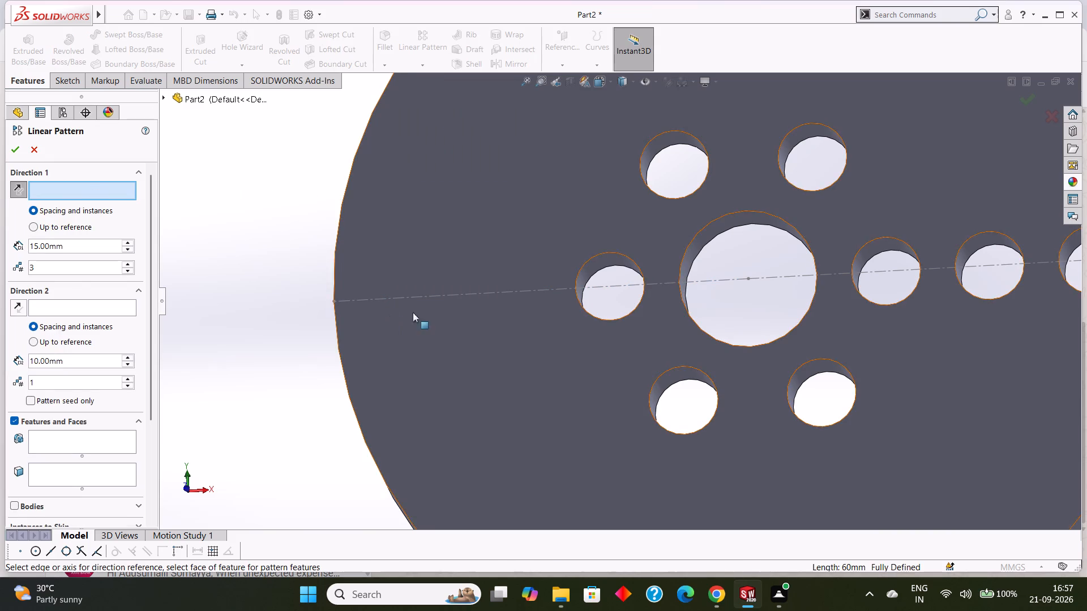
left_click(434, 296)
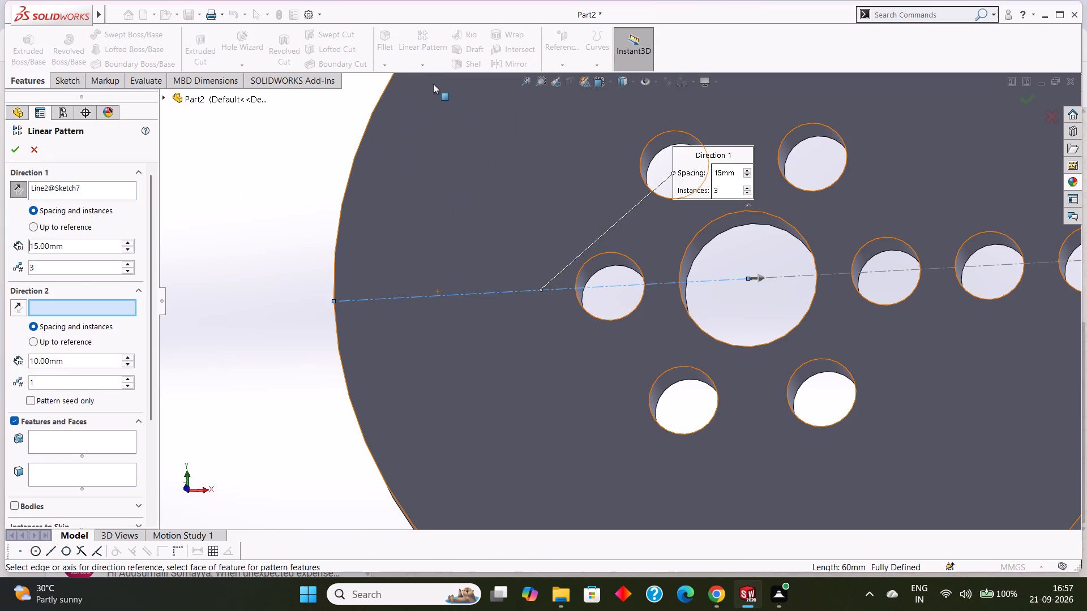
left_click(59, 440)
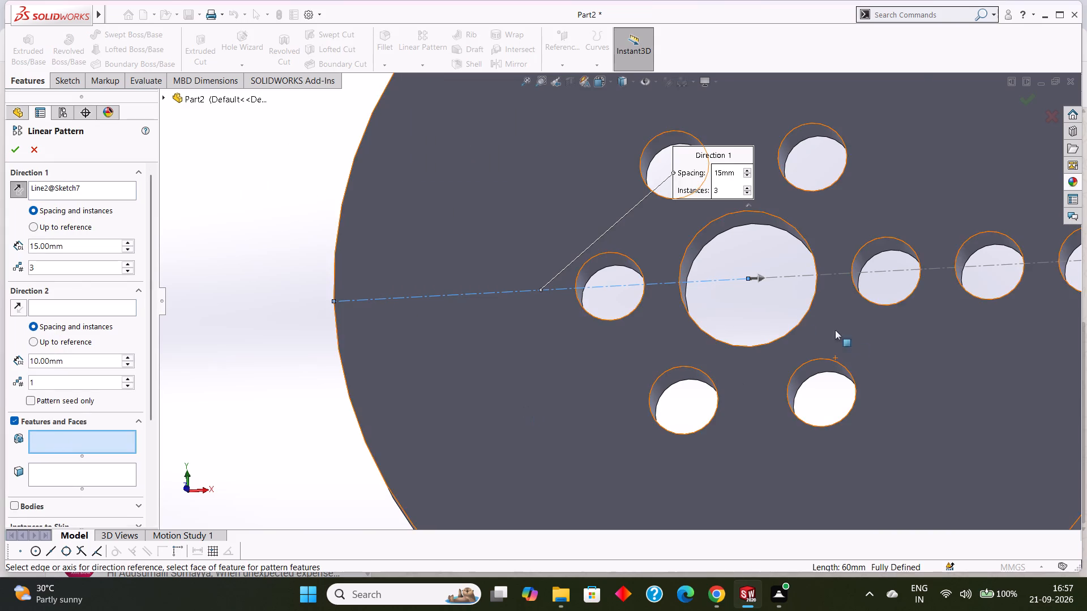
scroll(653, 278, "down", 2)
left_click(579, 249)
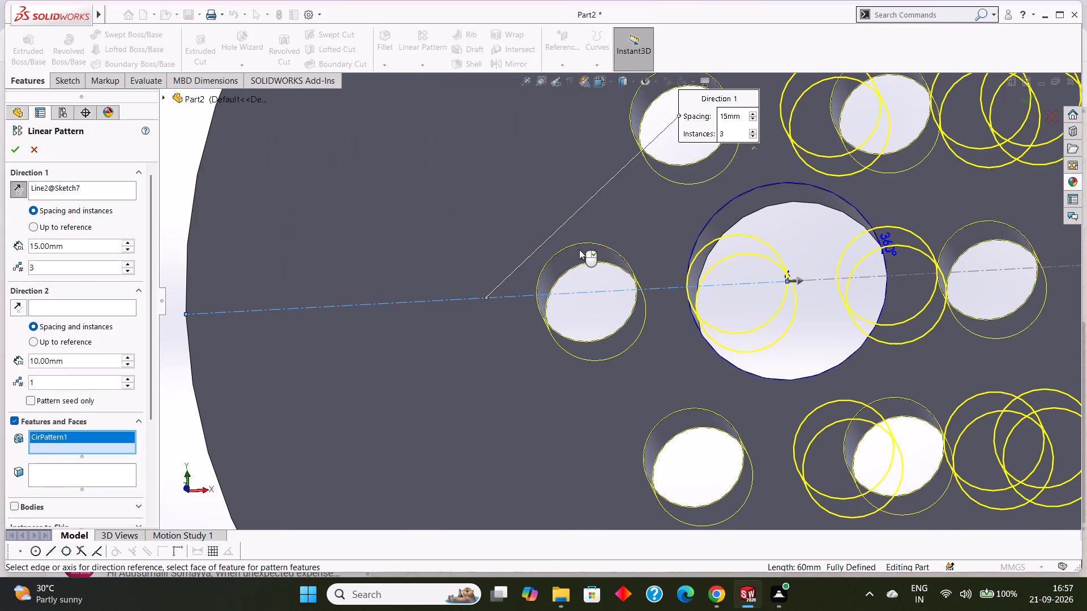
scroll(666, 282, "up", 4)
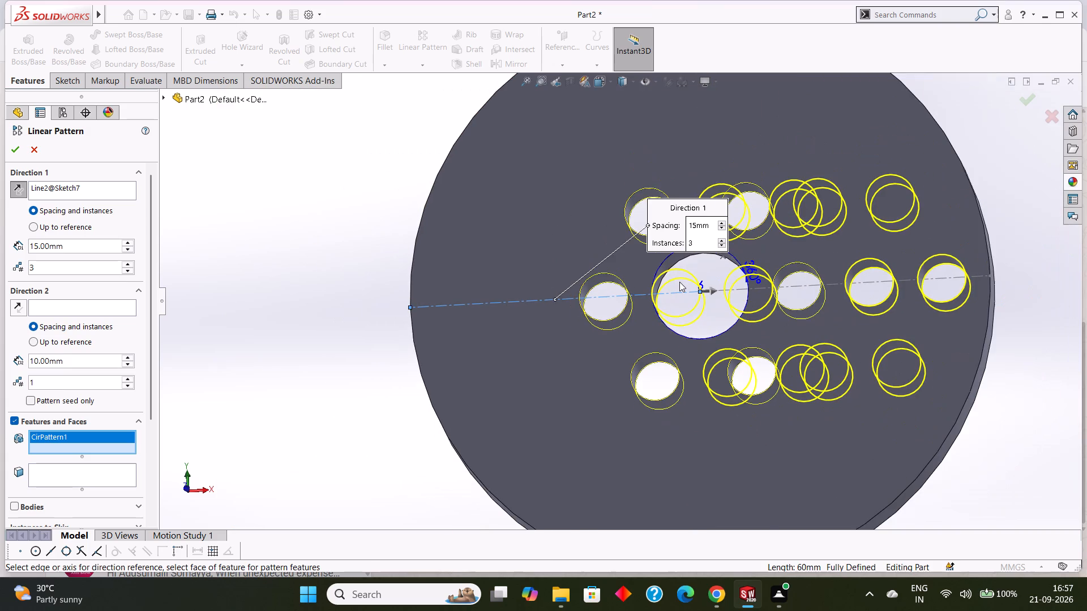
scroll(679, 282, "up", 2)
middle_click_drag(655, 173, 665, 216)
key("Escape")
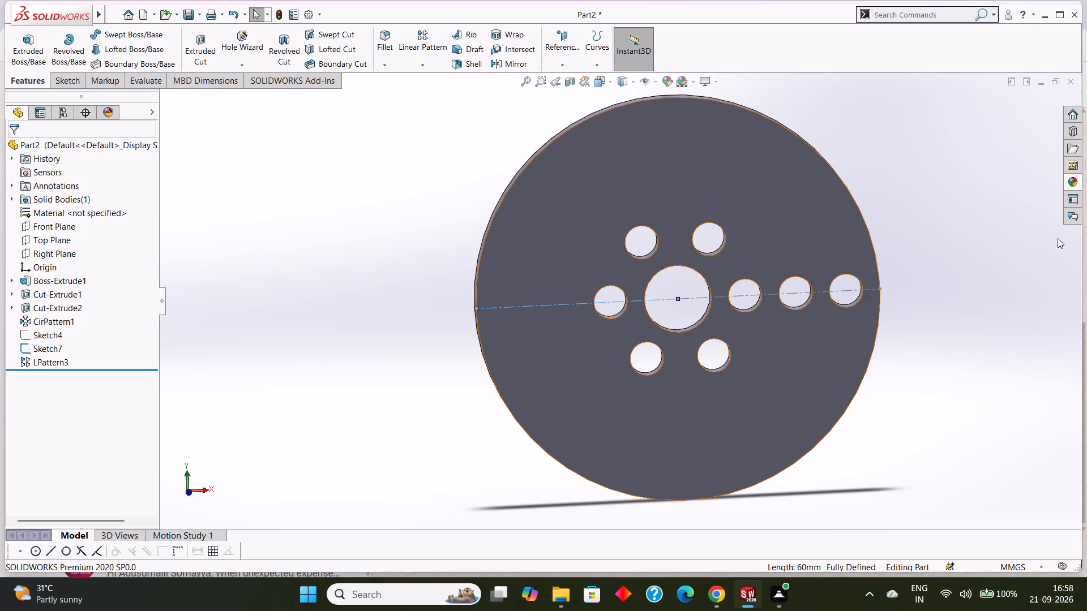
Delete the centerline sketch Sketch7 together with its dependent linear pattern LPattern3.
right_click(819, 292)
left_click(852, 444)
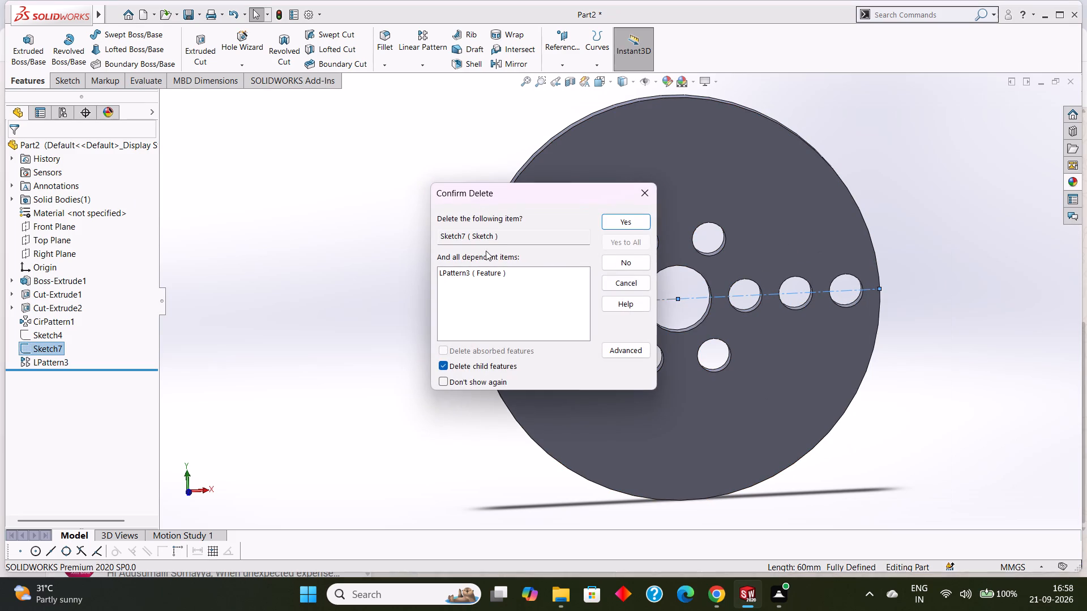
left_click(612, 229)
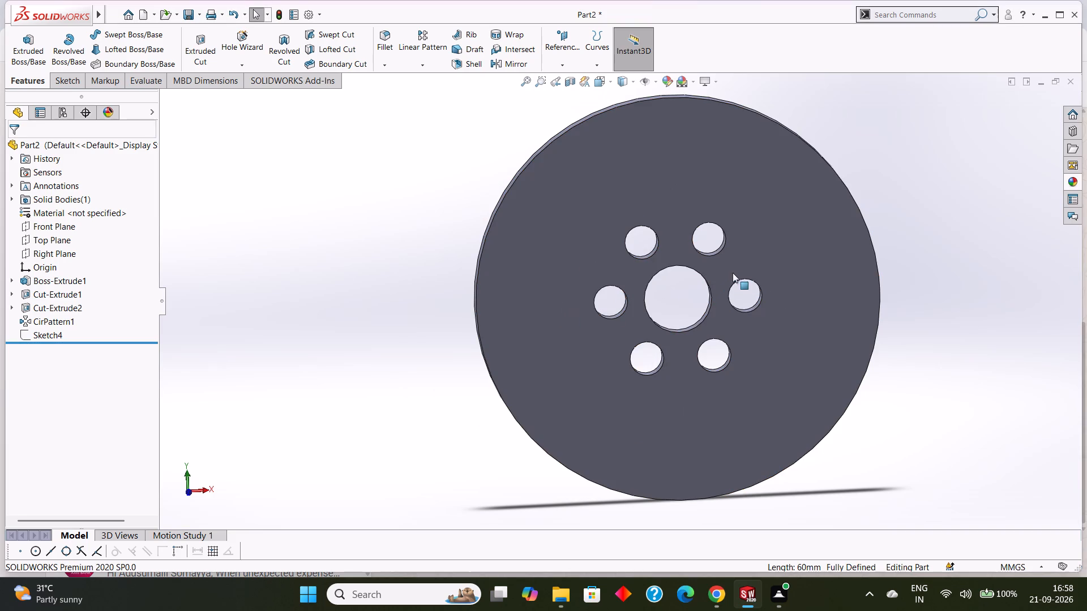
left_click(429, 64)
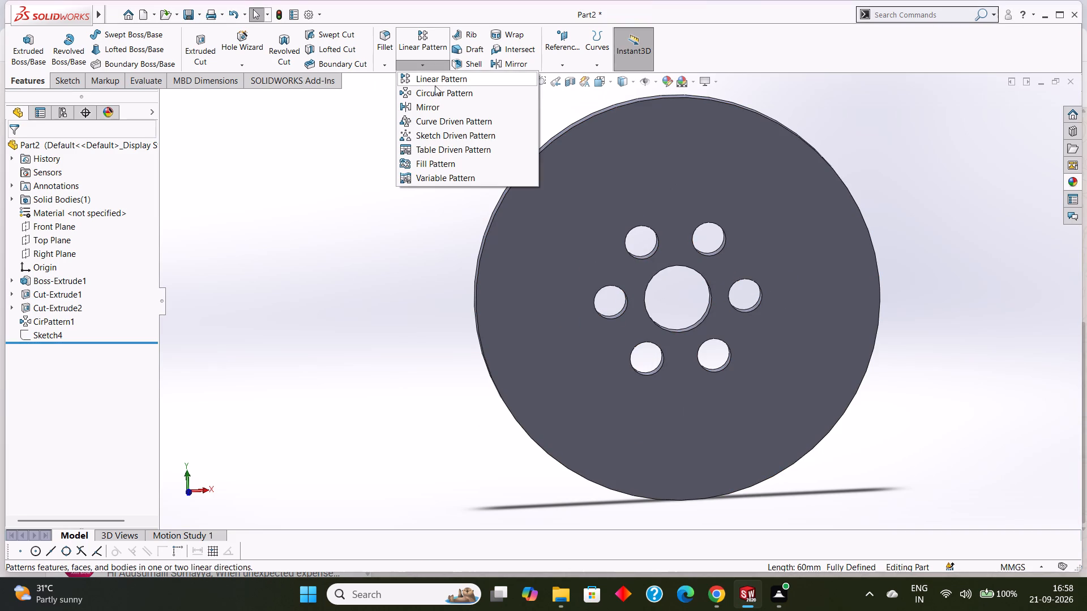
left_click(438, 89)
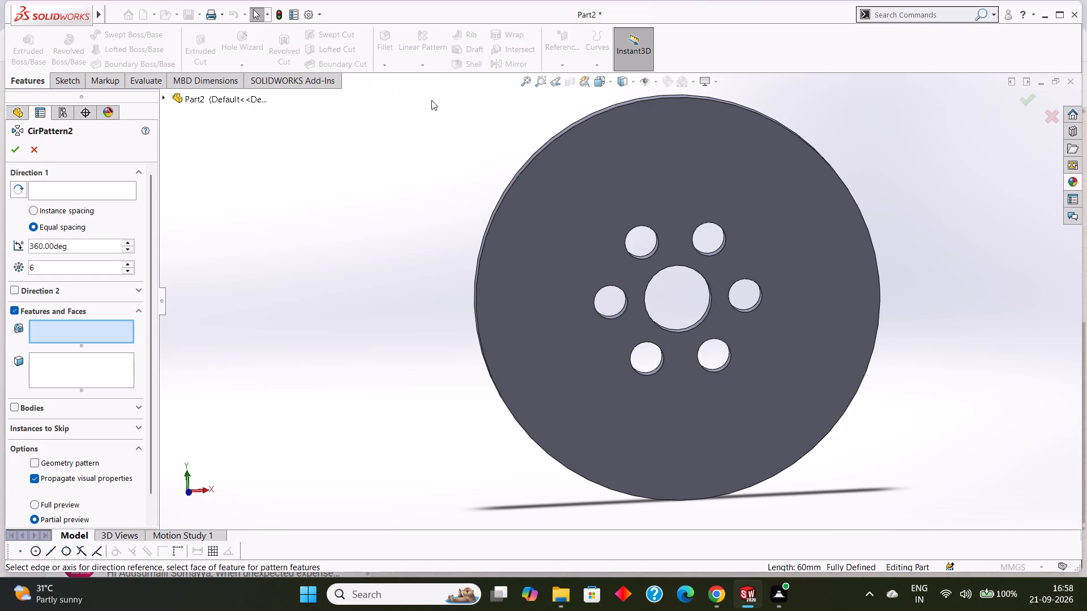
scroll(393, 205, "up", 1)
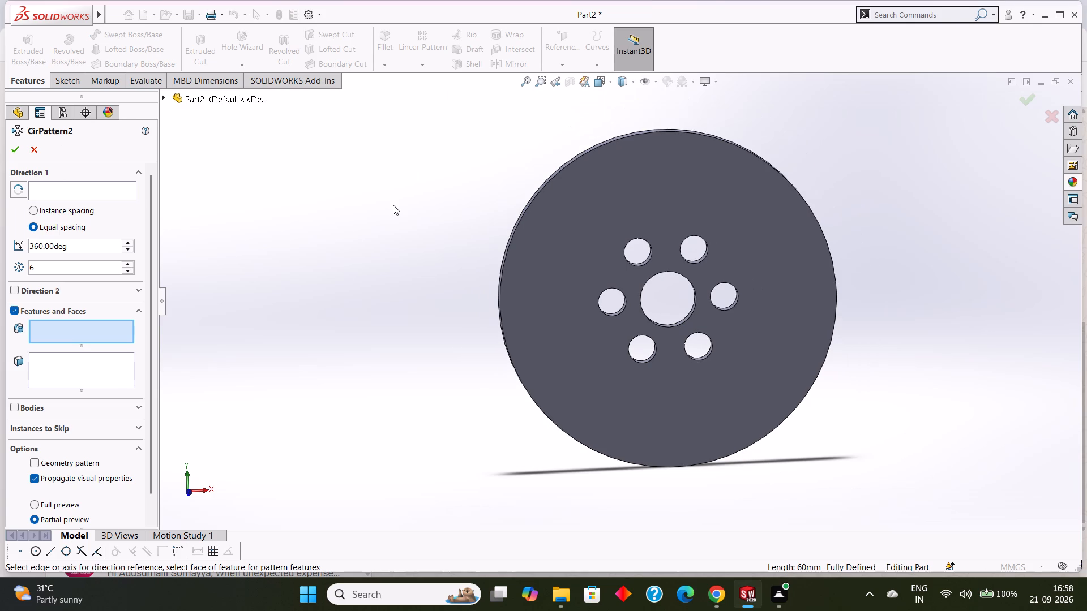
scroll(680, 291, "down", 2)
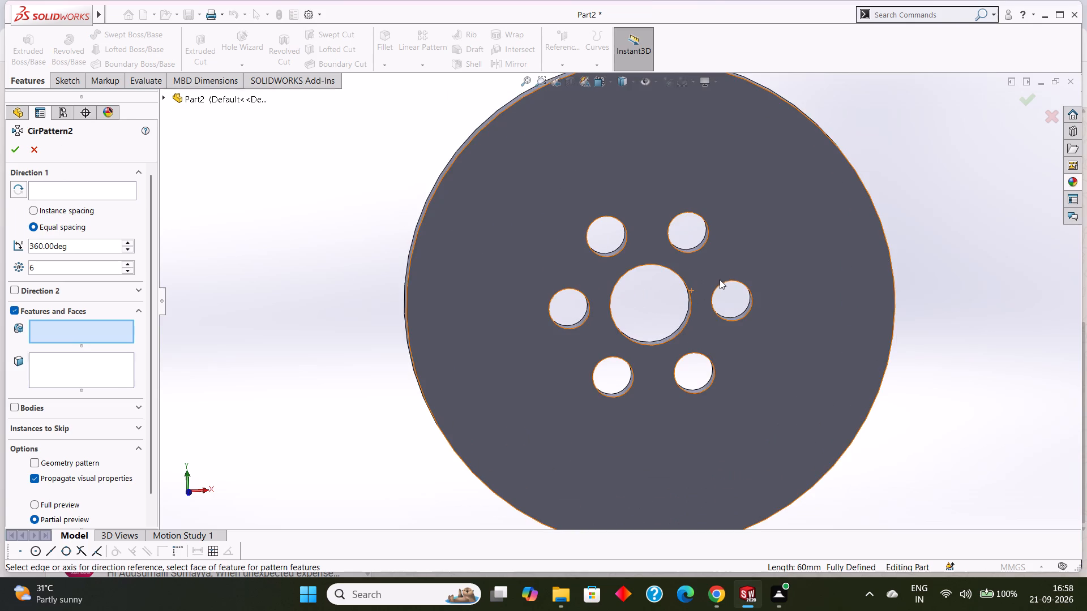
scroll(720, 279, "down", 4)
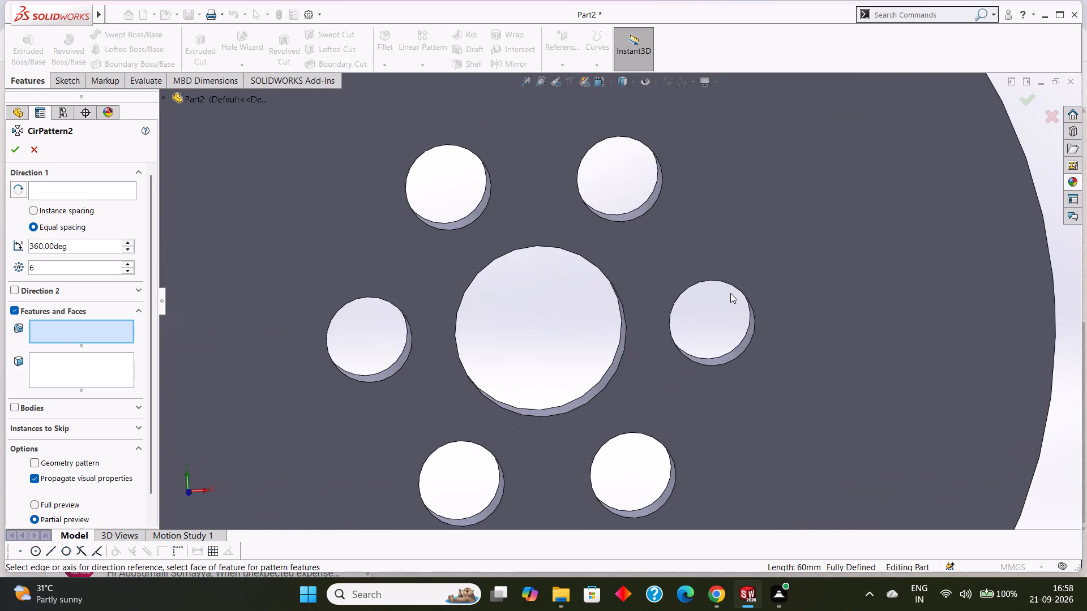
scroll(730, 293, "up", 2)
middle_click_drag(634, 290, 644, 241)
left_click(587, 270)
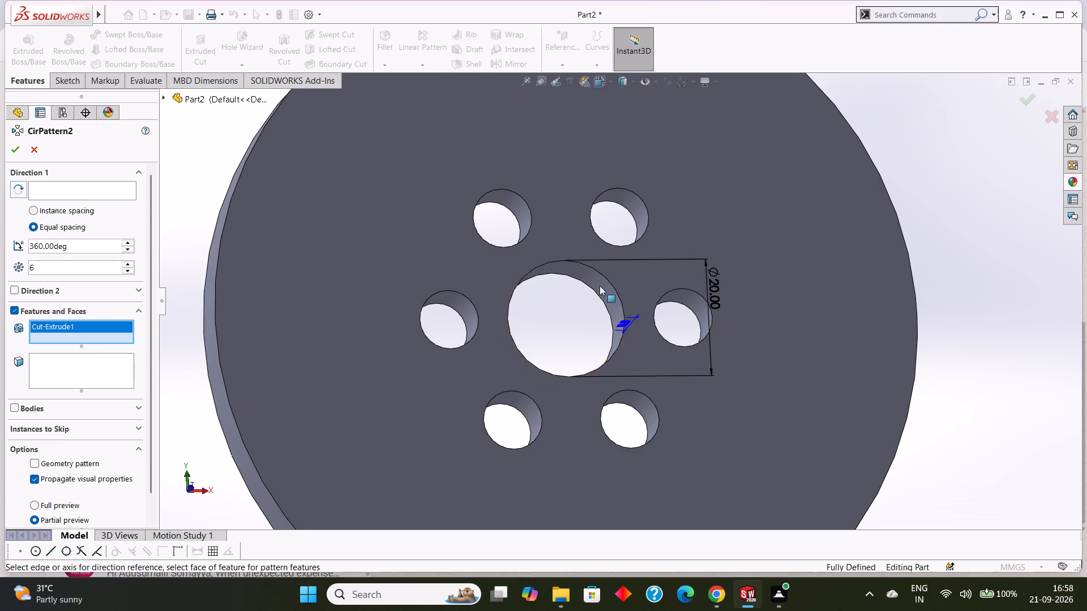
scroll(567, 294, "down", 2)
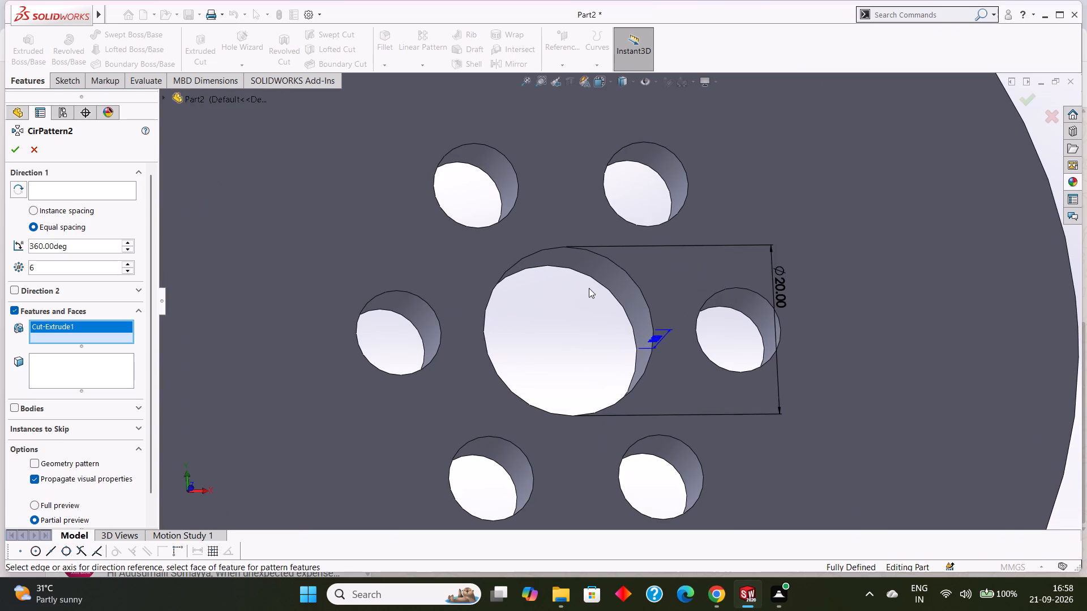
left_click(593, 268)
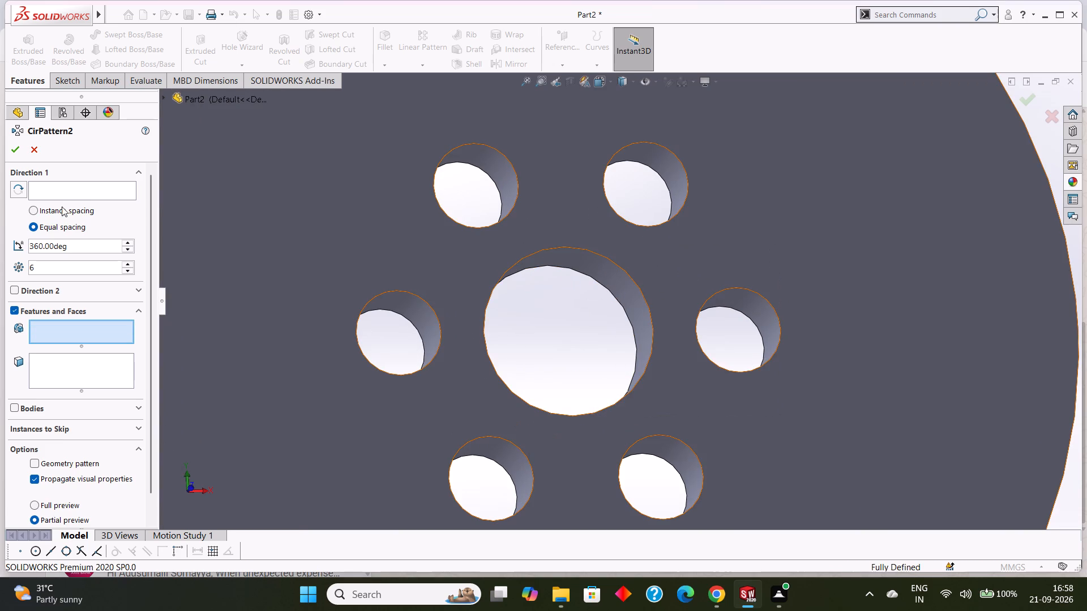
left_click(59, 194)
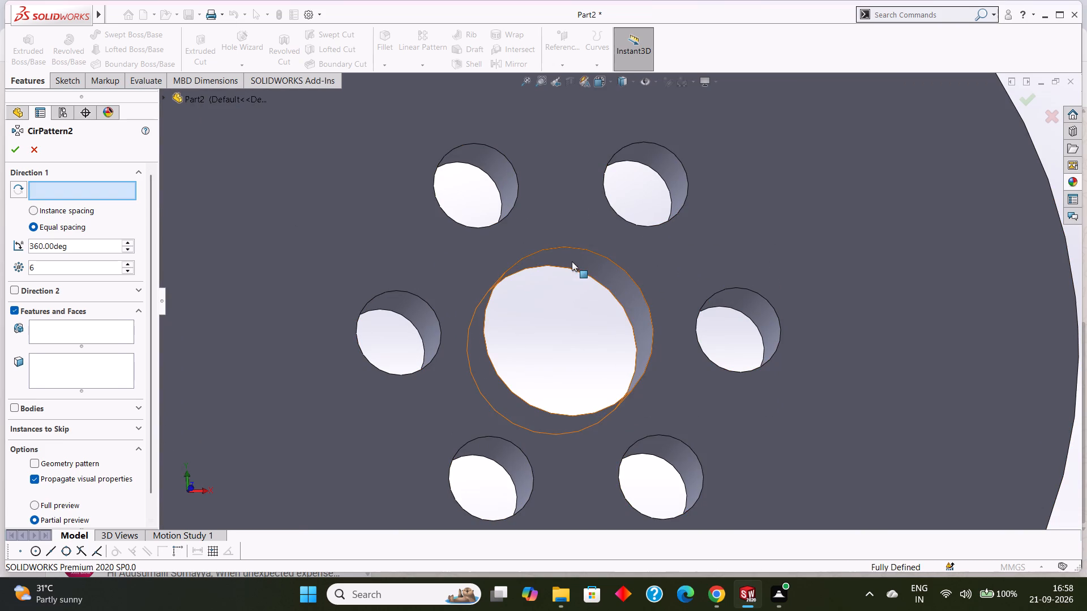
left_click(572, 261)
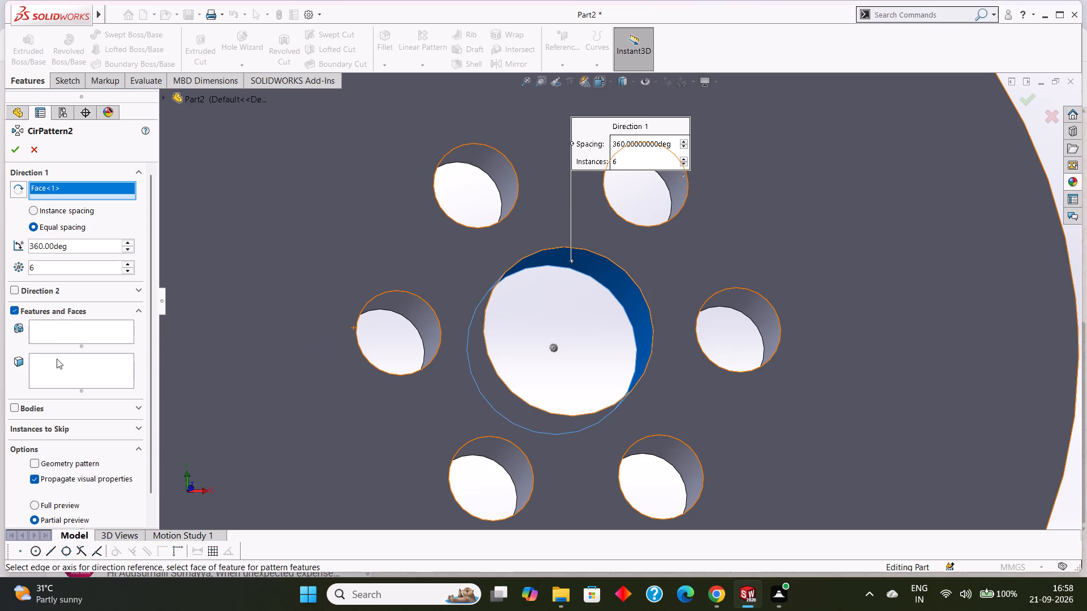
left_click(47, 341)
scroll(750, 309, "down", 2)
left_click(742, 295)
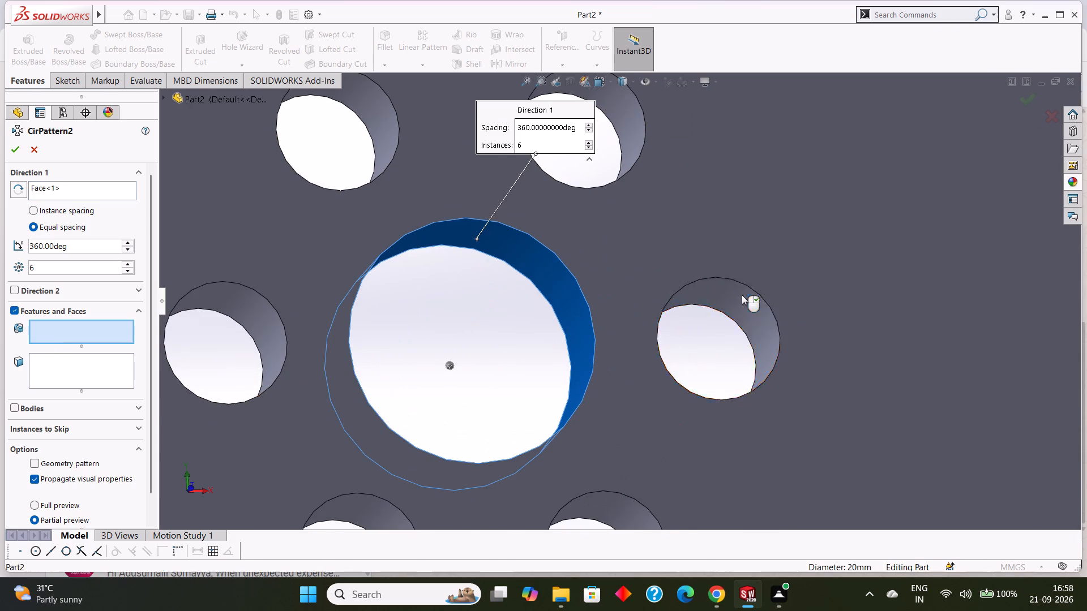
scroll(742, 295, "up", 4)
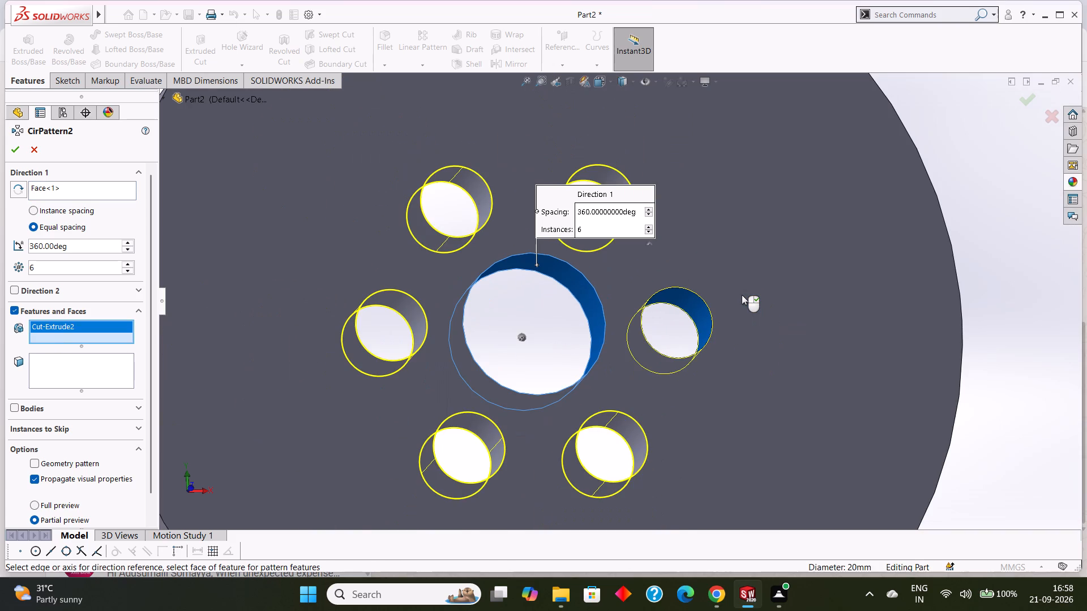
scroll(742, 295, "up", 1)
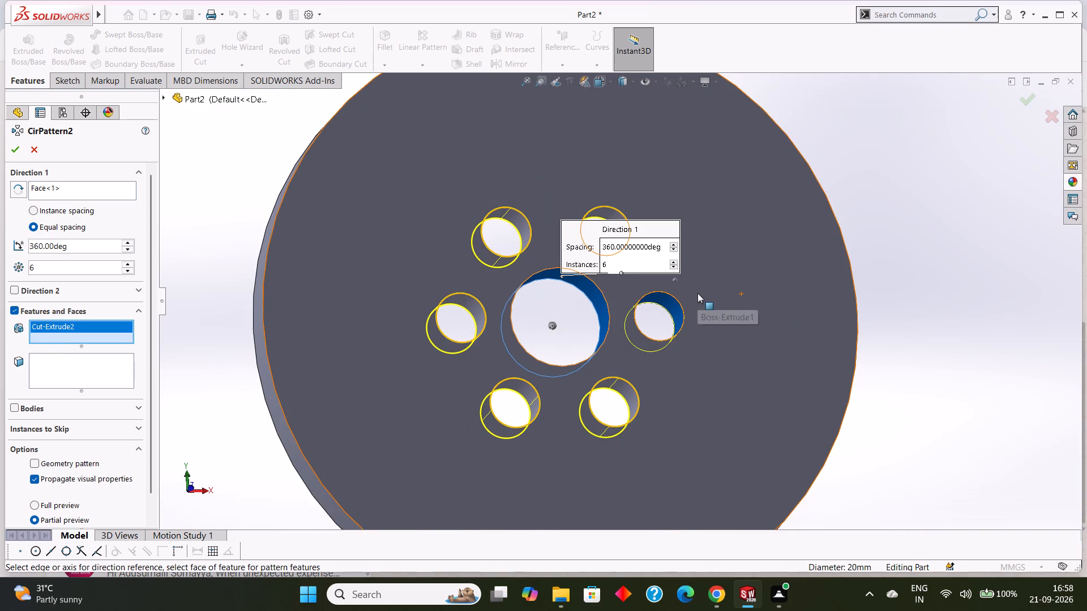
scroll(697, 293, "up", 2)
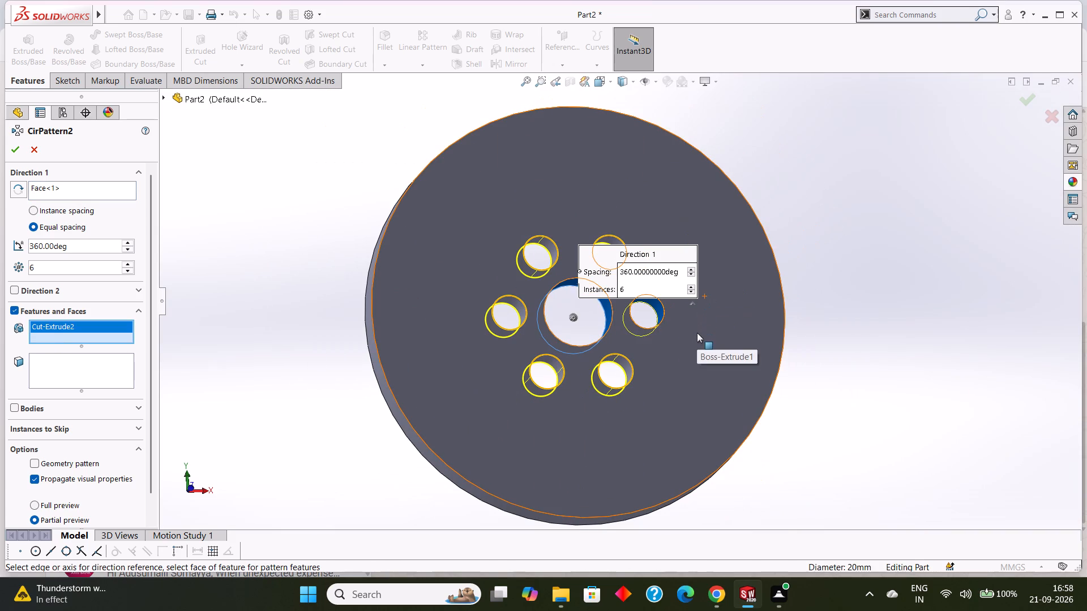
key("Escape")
Undo the deletion of the centerline sketch and its dependent linear hole pattern.
key("ctrl+z")
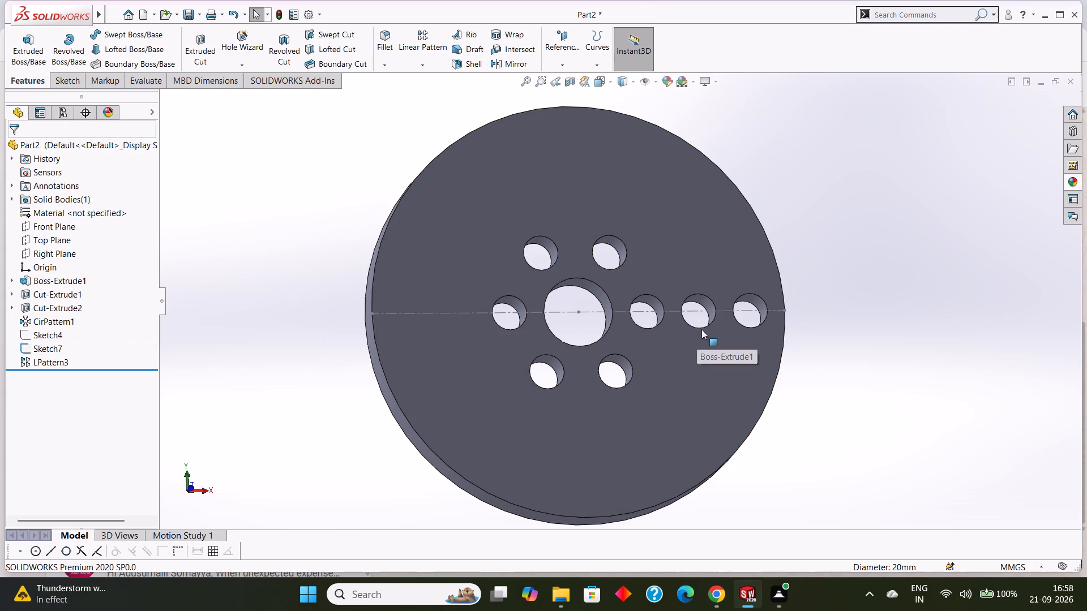
key("Escape")
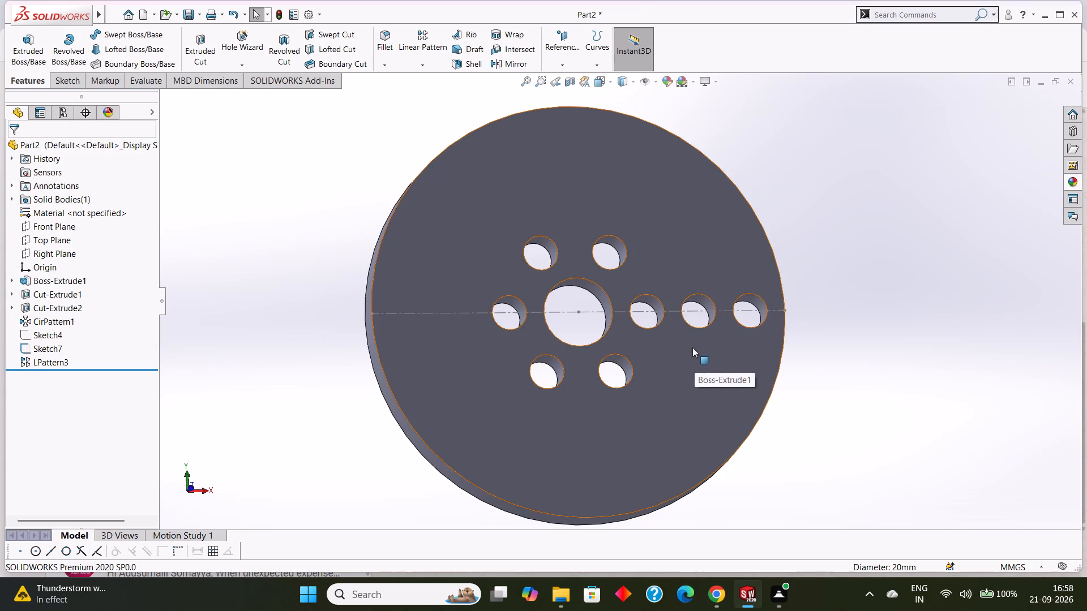
Hide the centerline sketch running across the disc face.
middle_click_drag(692, 347, 667, 374)
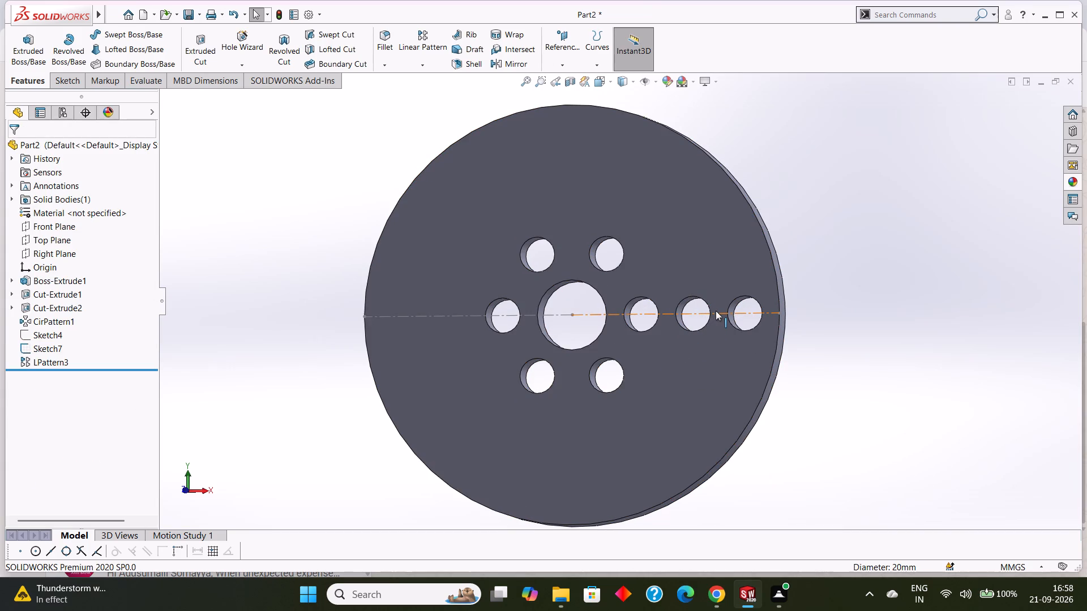
right_click(716, 311)
left_click(743, 296)
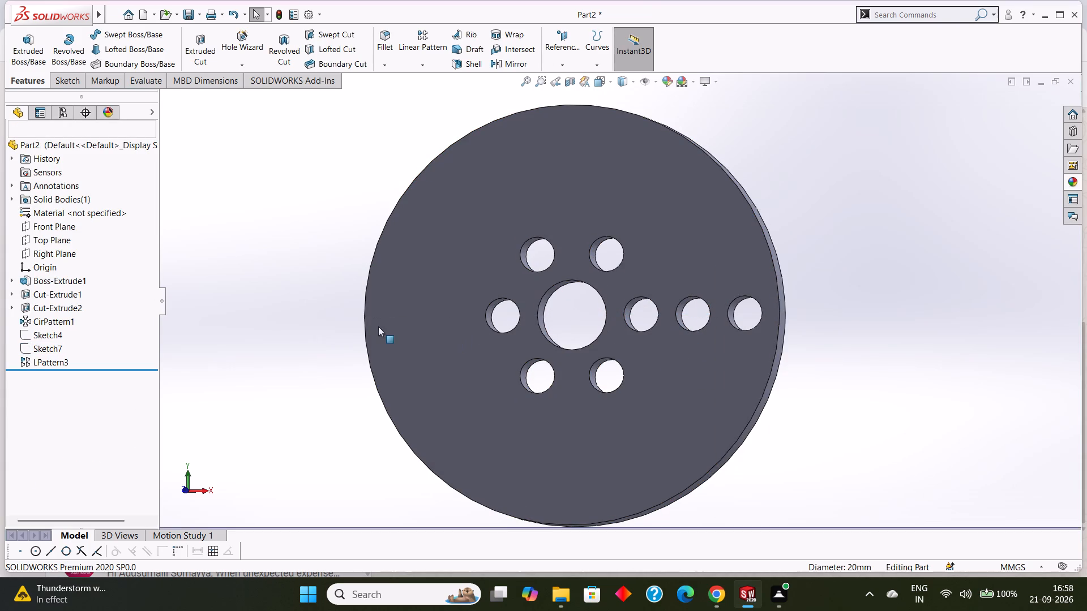
Circular-pattern the linear row of holes about the central hole's inner face, with 6 equally spaced instances over 360 degrees.
middle_click_drag(503, 328, 521, 316)
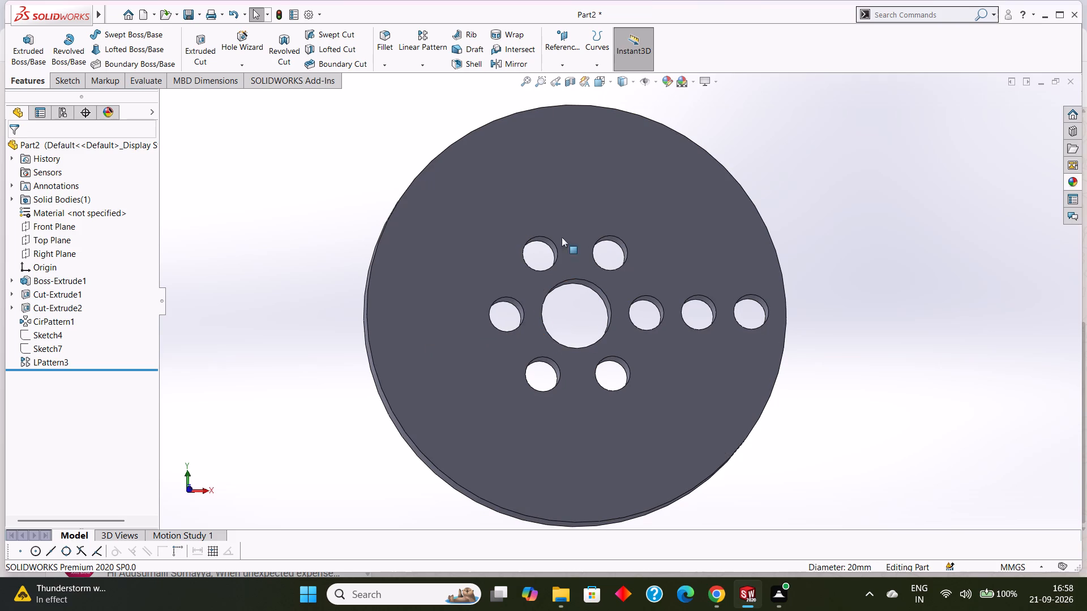
left_click(426, 69)
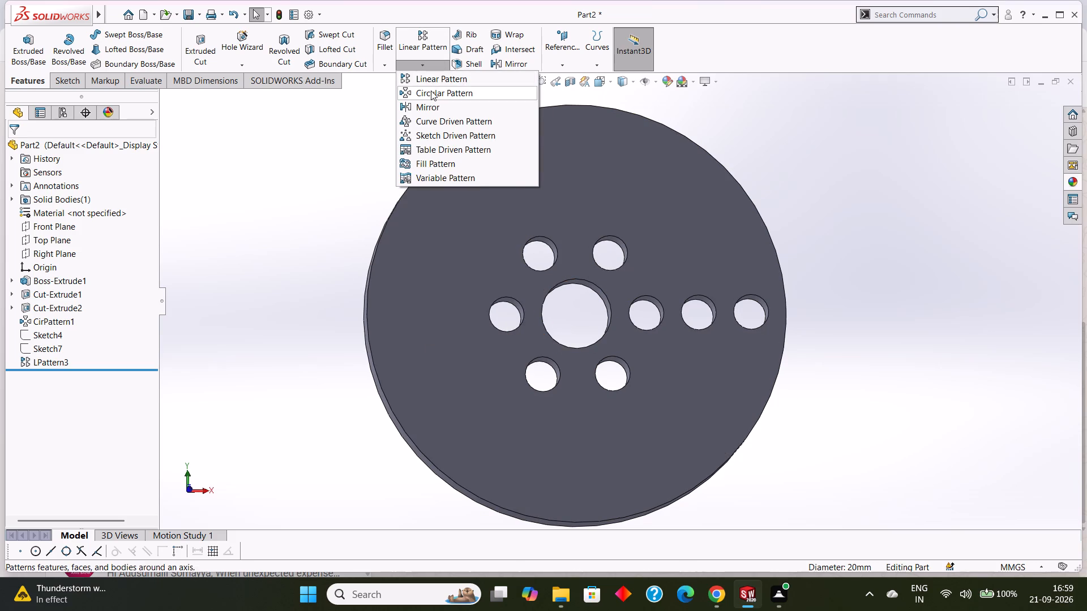
left_click(431, 91)
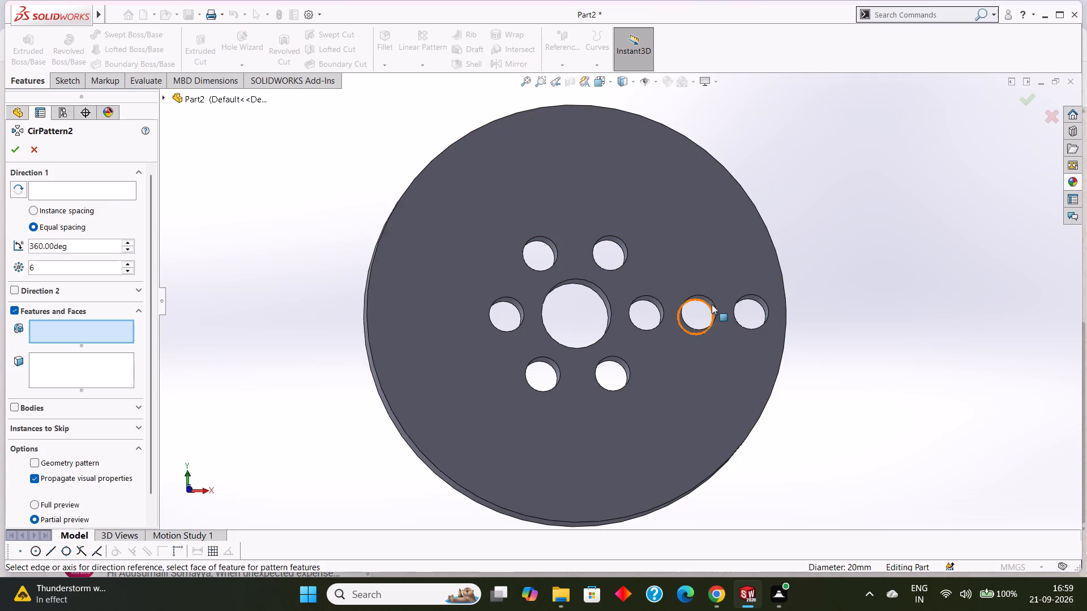
left_click(84, 191)
middle_click_drag(599, 308, 604, 296)
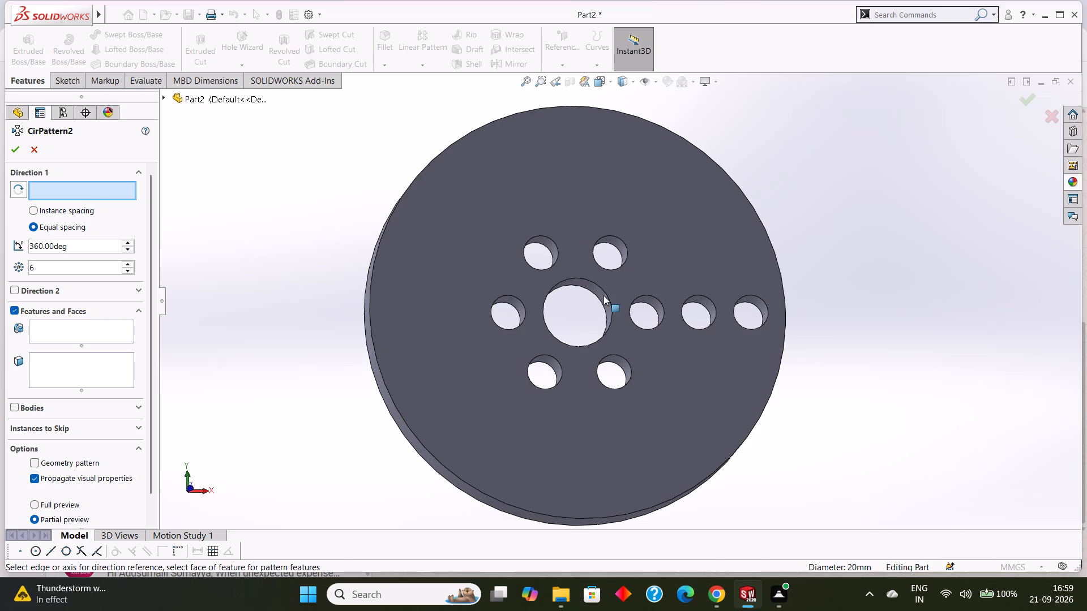
scroll(604, 295, "down", 3)
left_click(589, 280)
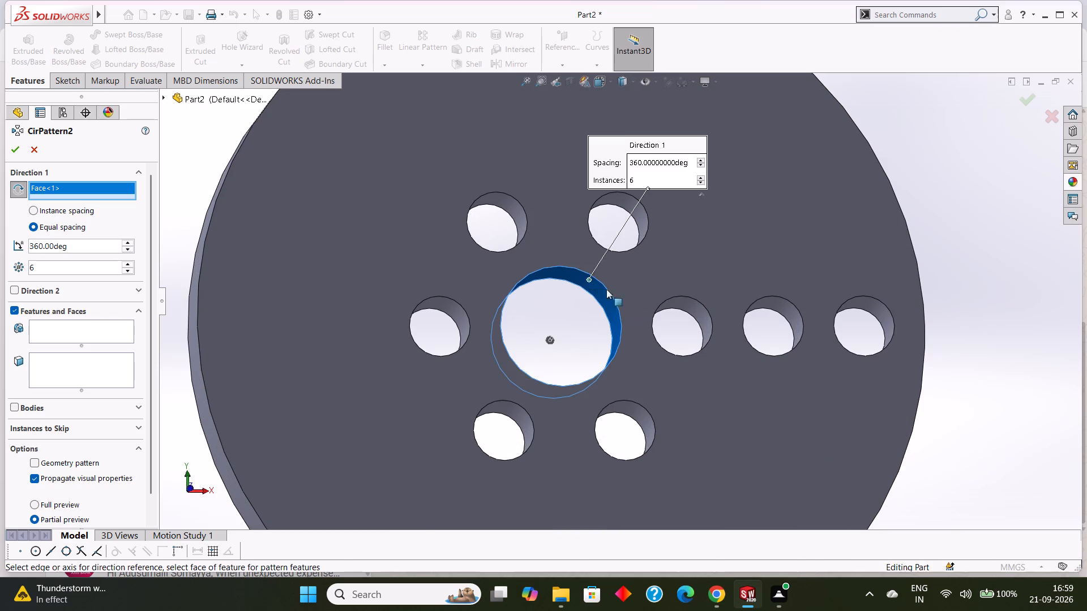
scroll(639, 301, "up", 2)
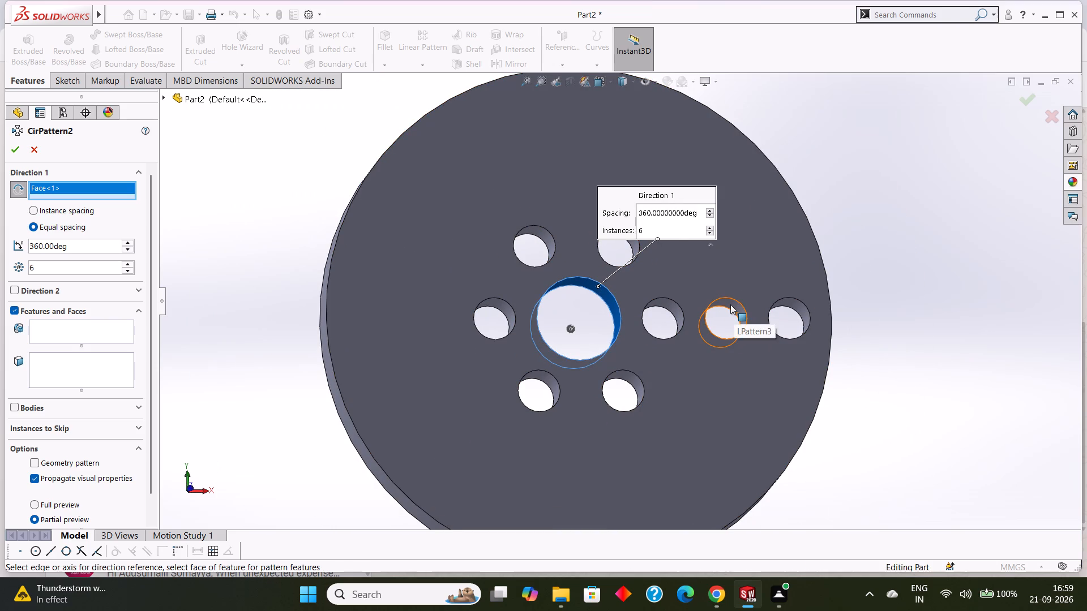
left_click(57, 324)
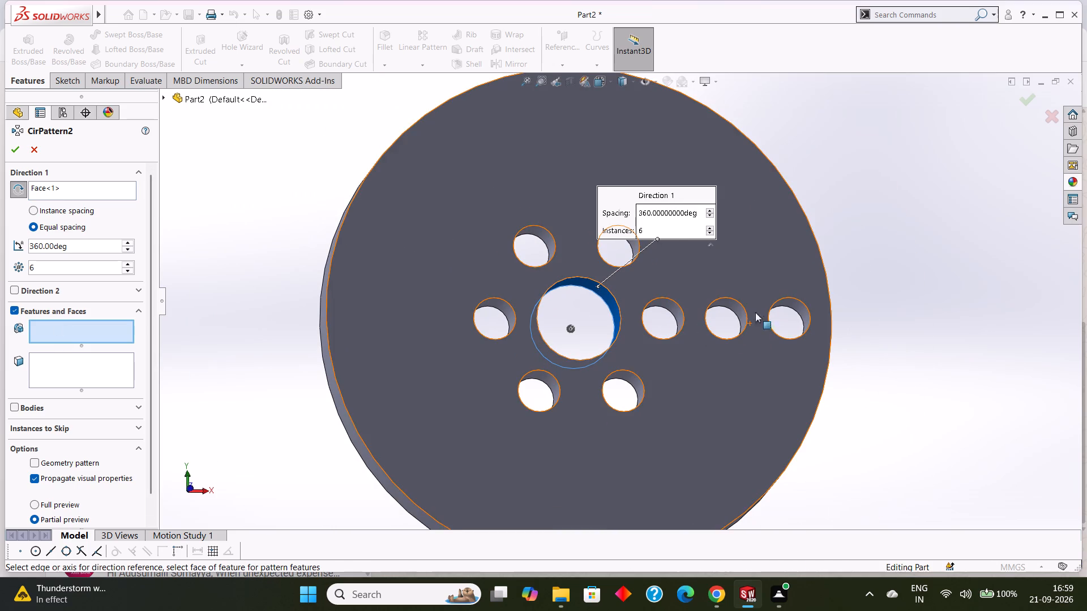
left_click(730, 300)
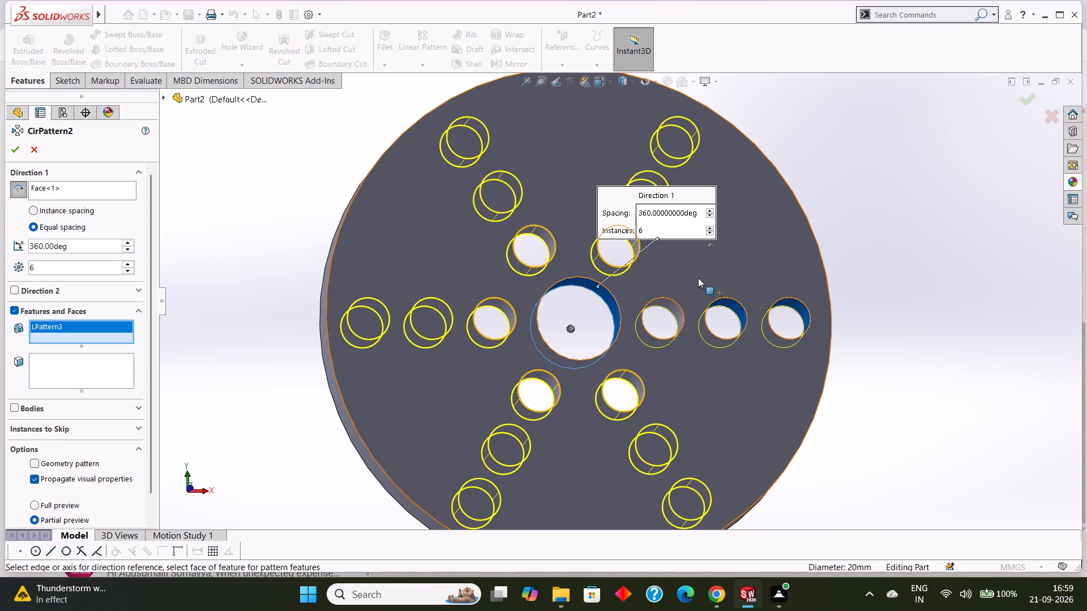
scroll(698, 278, "up", 1)
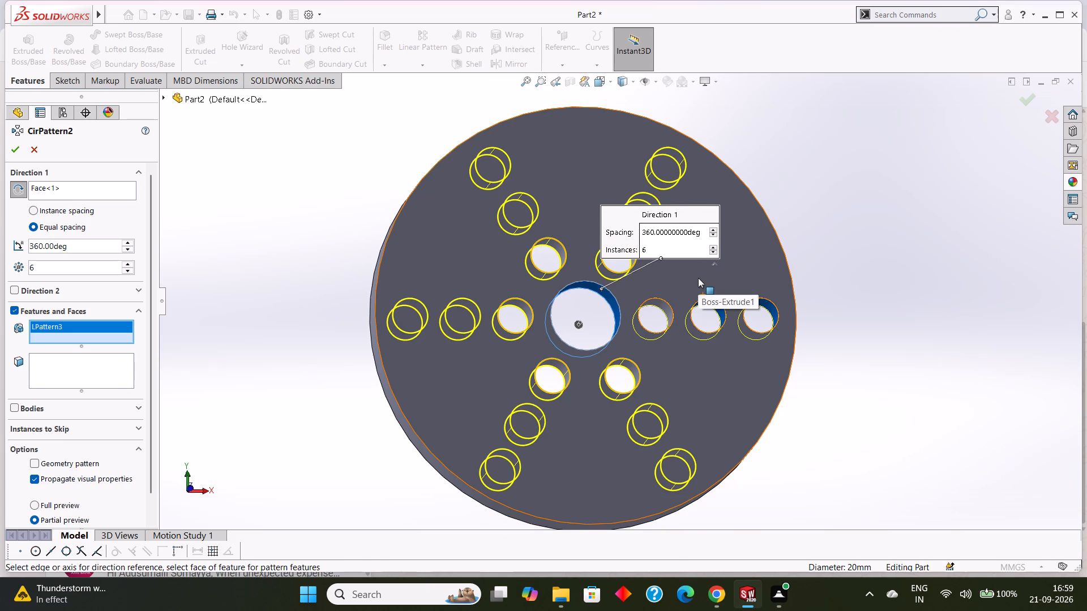
scroll(698, 278, "up", 2)
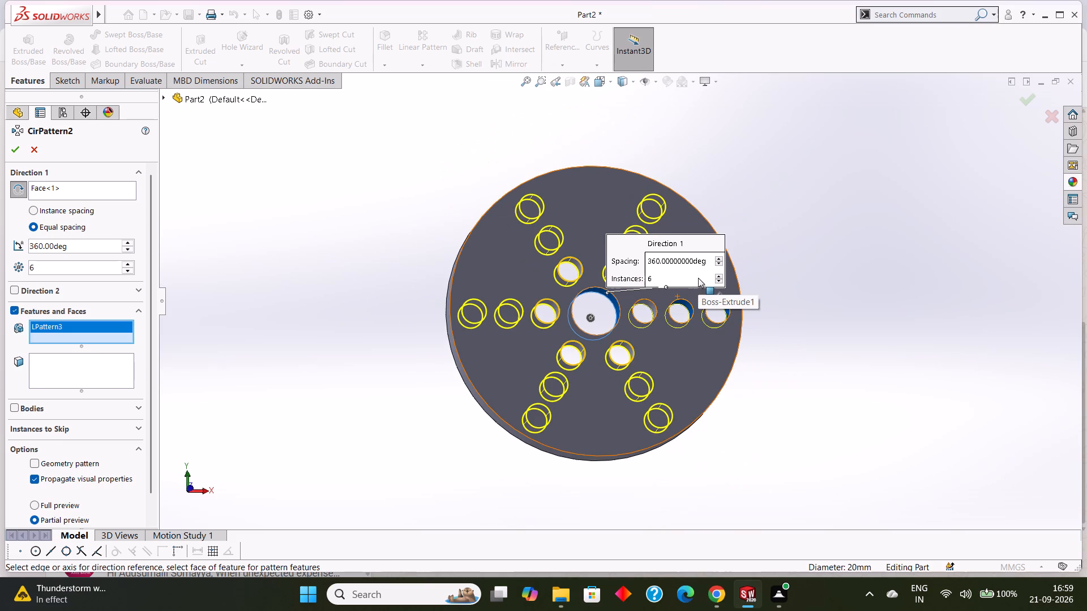
scroll(890, 315, "up", 1)
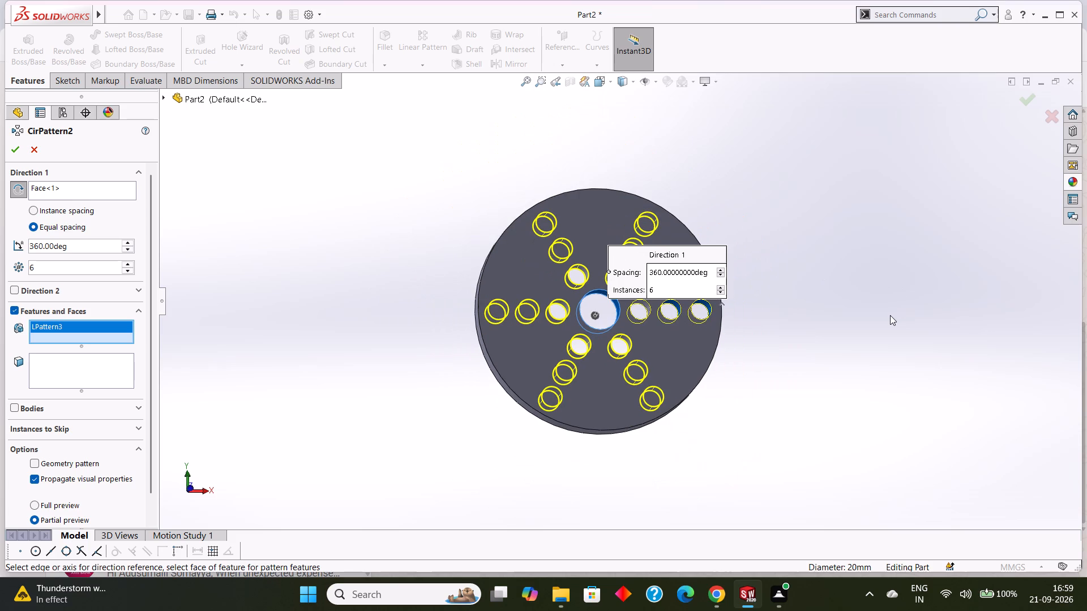
scroll(890, 315, "down", 1)
scroll(890, 316, "up", 2)
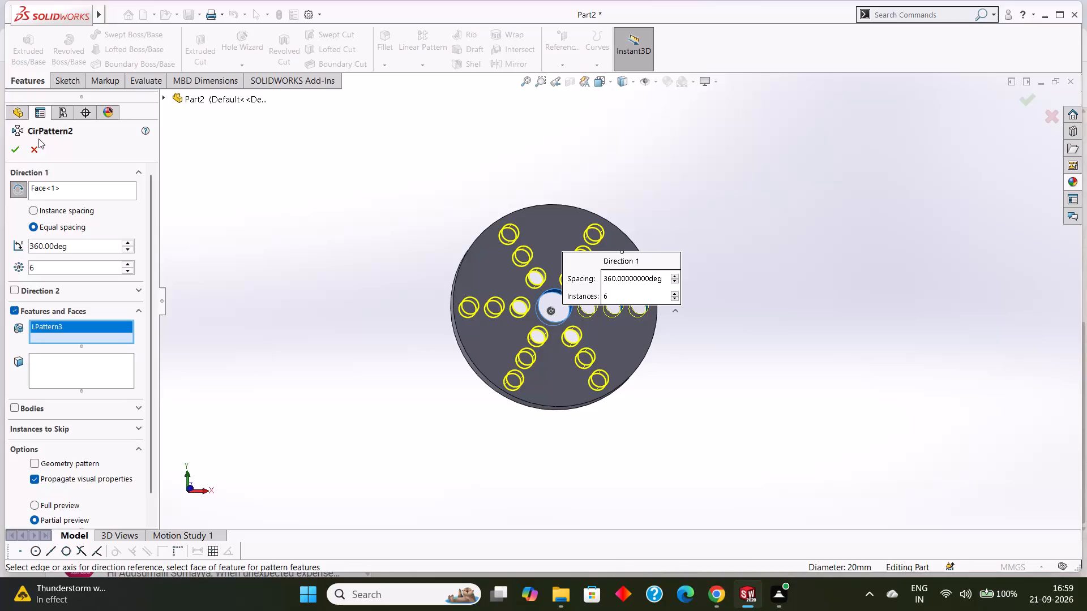
left_click(10, 148)
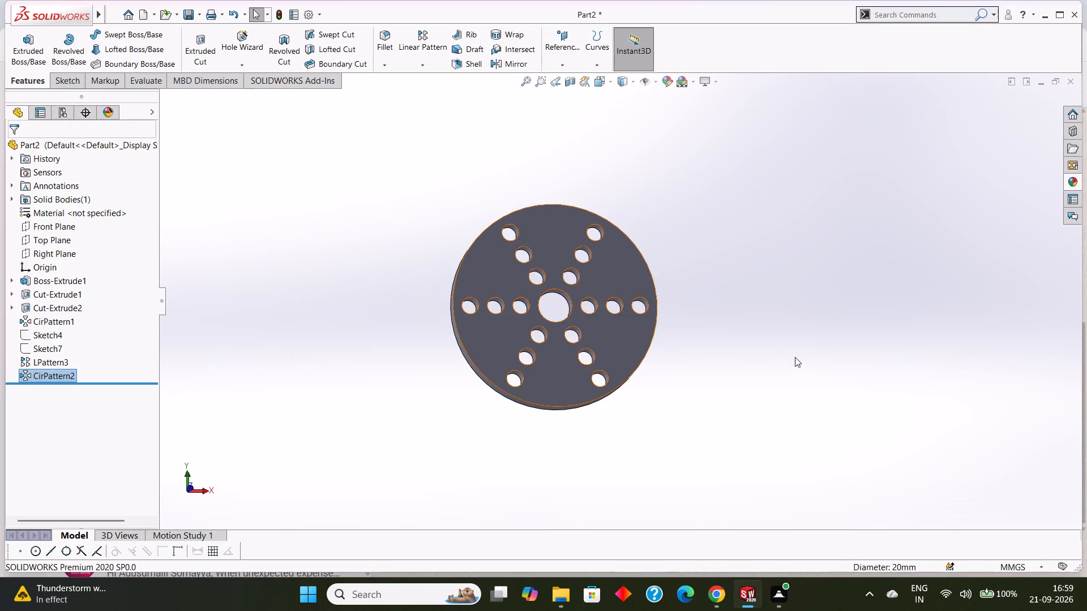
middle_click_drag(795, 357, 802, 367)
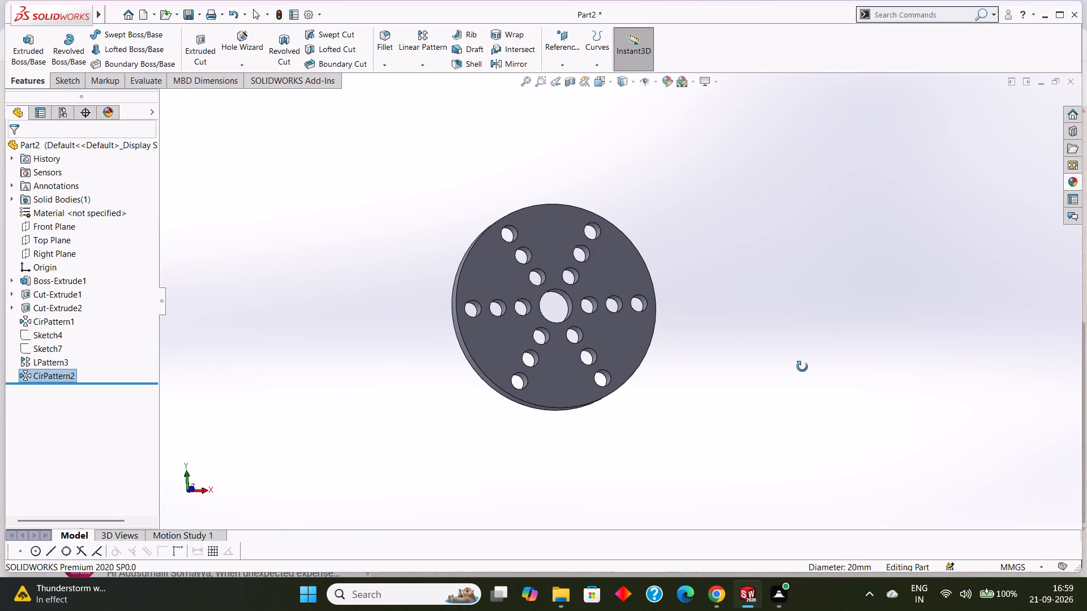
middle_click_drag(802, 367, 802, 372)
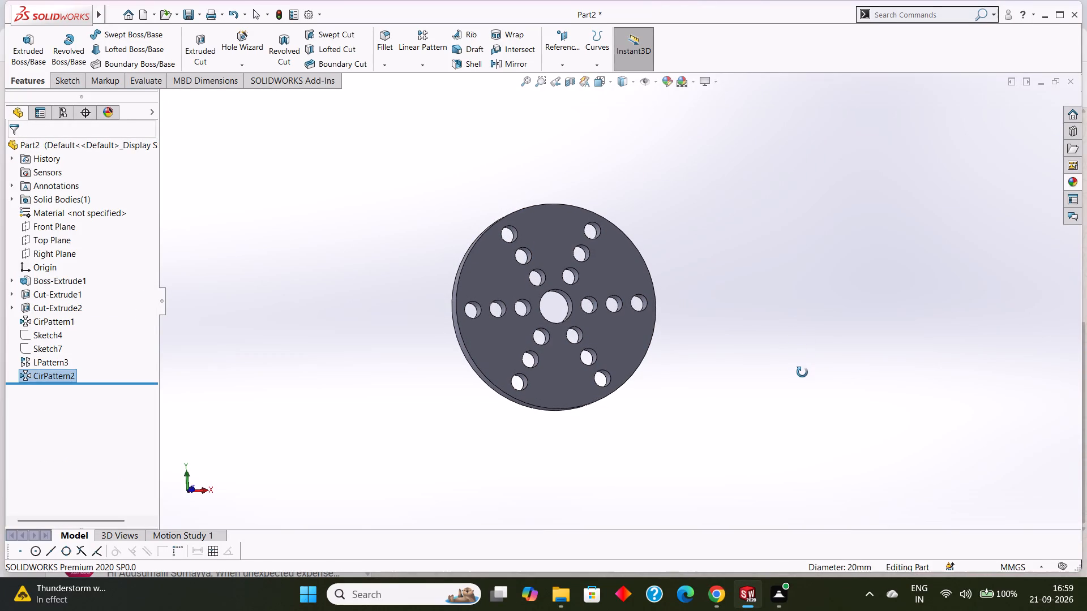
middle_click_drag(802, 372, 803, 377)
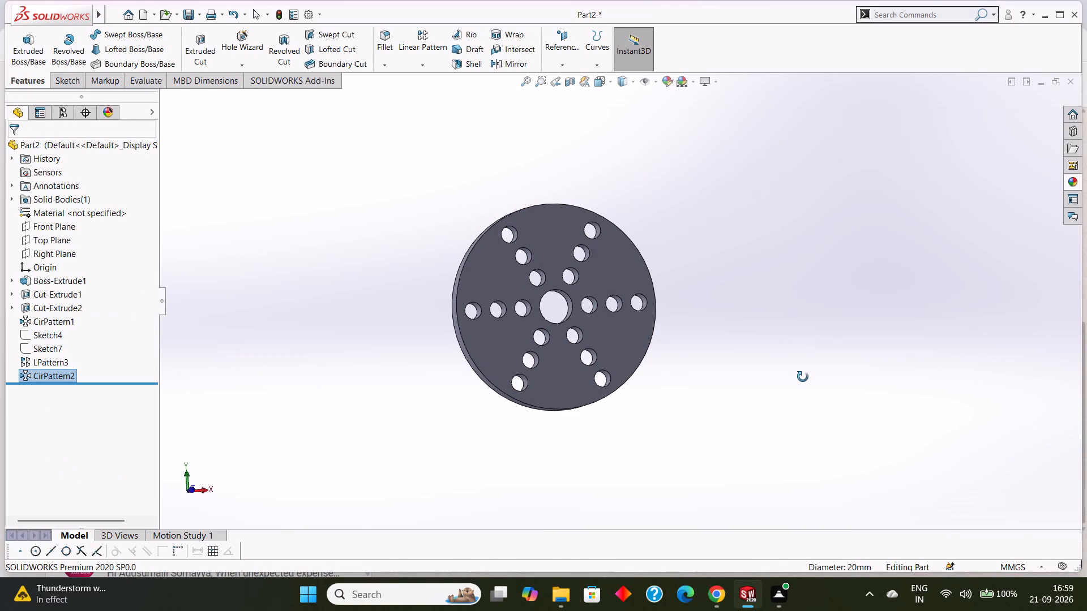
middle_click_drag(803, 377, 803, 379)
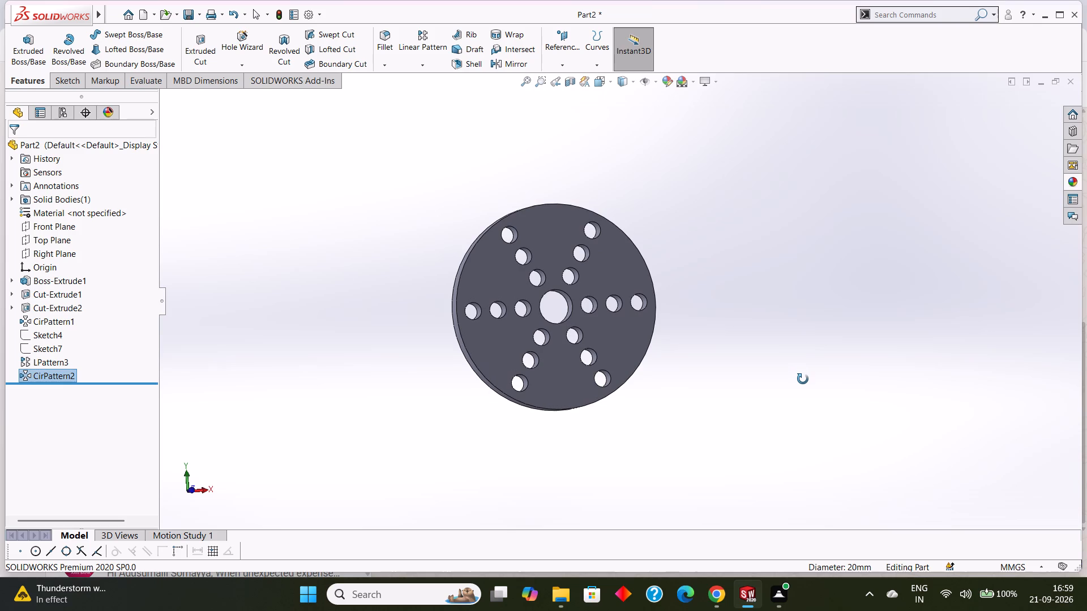
Examine the finished disc, its central hole and the six radial rows of holes from several angles and distances.
middle_click_drag(803, 379, 801, 381)
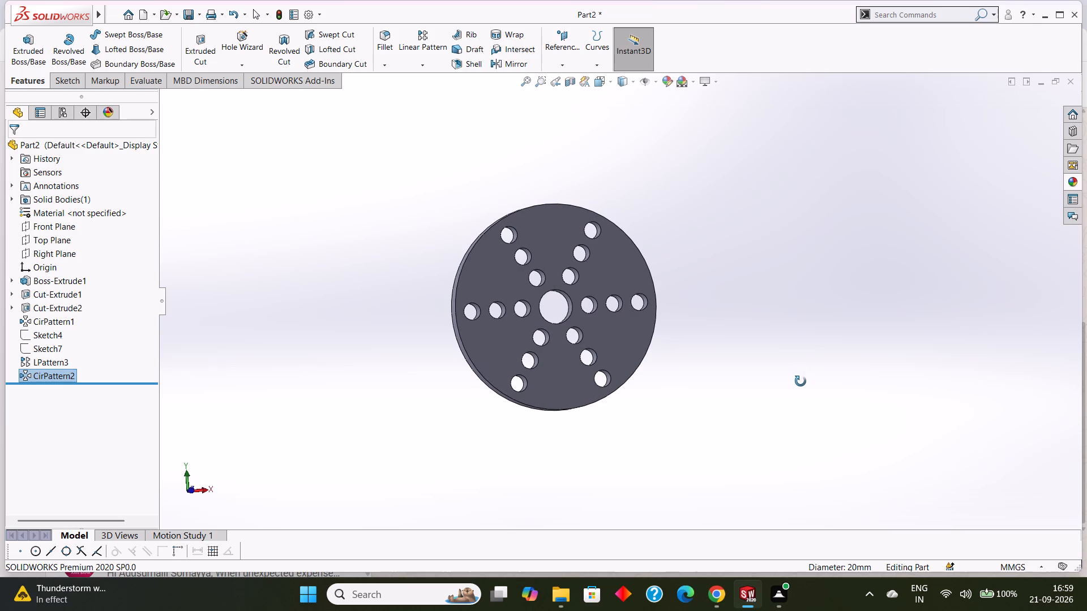
middle_click_drag(801, 381, 792, 431)
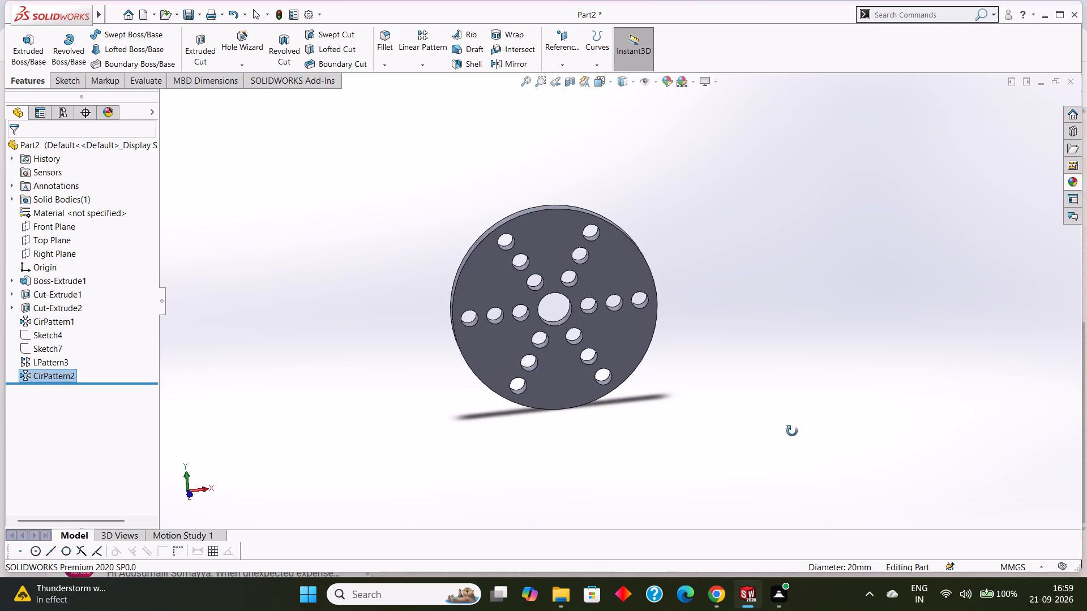
middle_click_drag(792, 431, 783, 393)
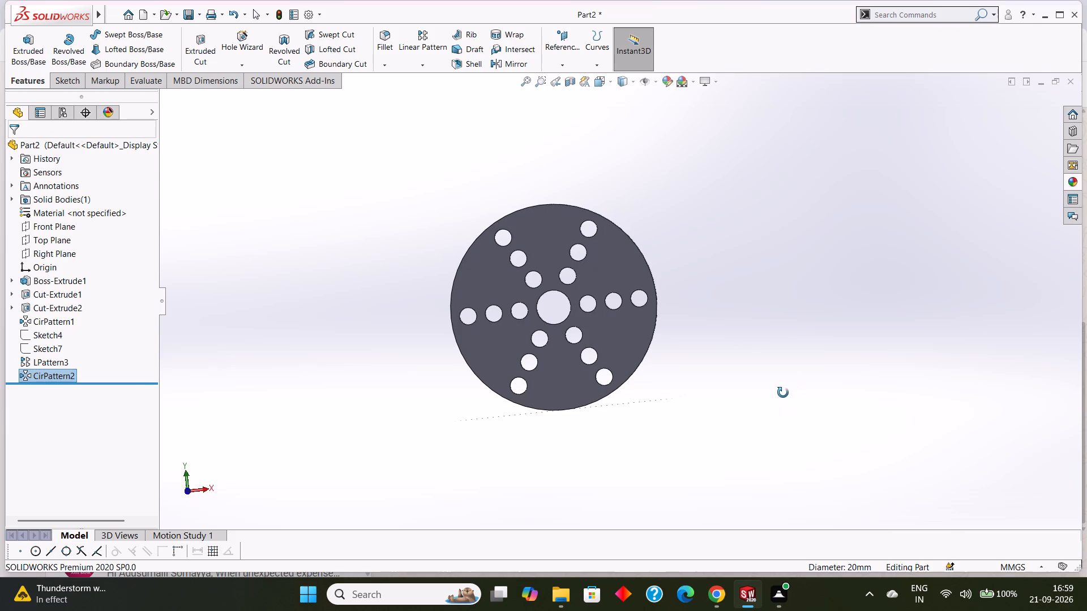
middle_click_drag(783, 393, 790, 391)
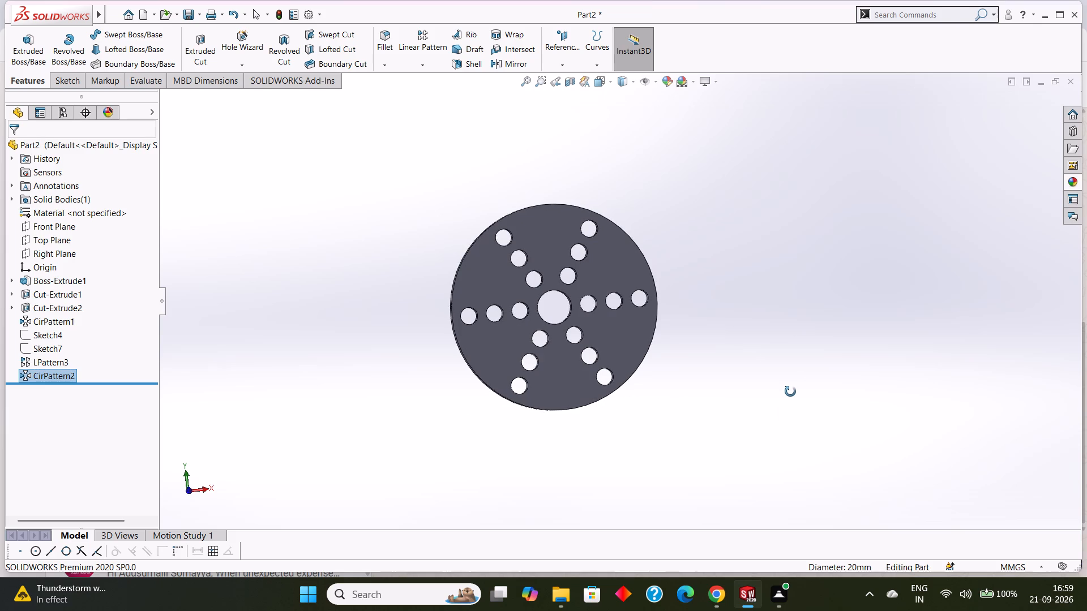
middle_click_drag(790, 391, 804, 398)
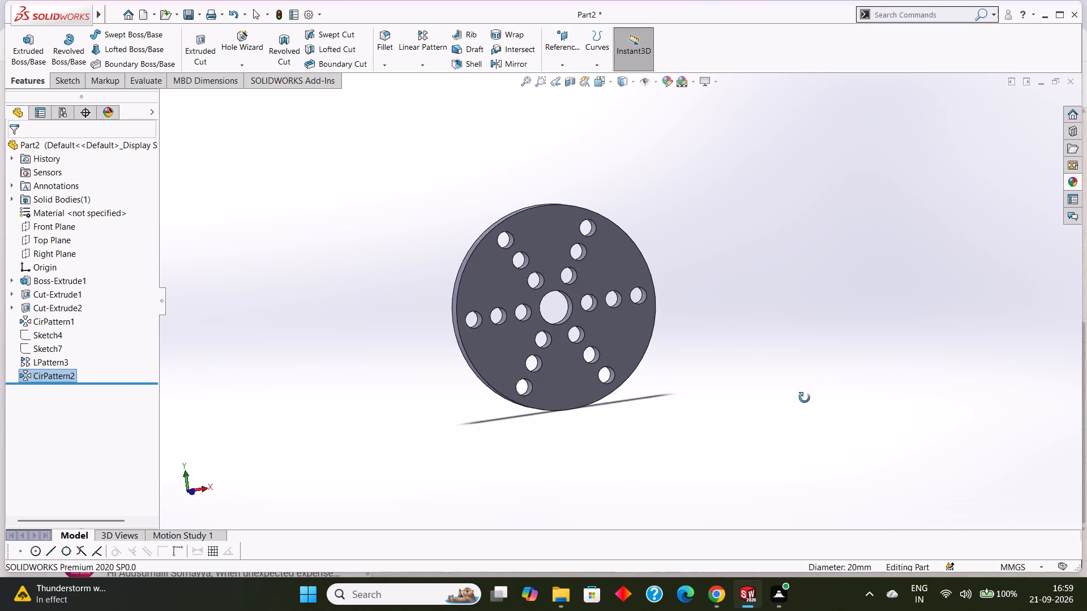
middle_click_drag(804, 398, 803, 427)
scroll(802, 394, "up", 3)
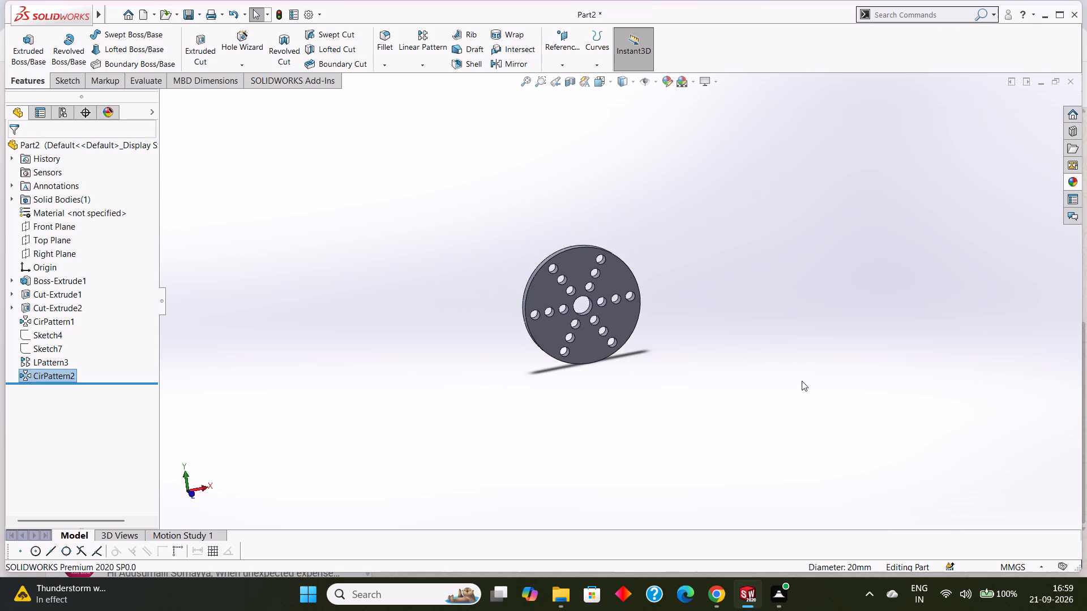
scroll(785, 324, "down", 2)
scroll(566, 304, "up", 2)
scroll(490, 229, "down", 2)
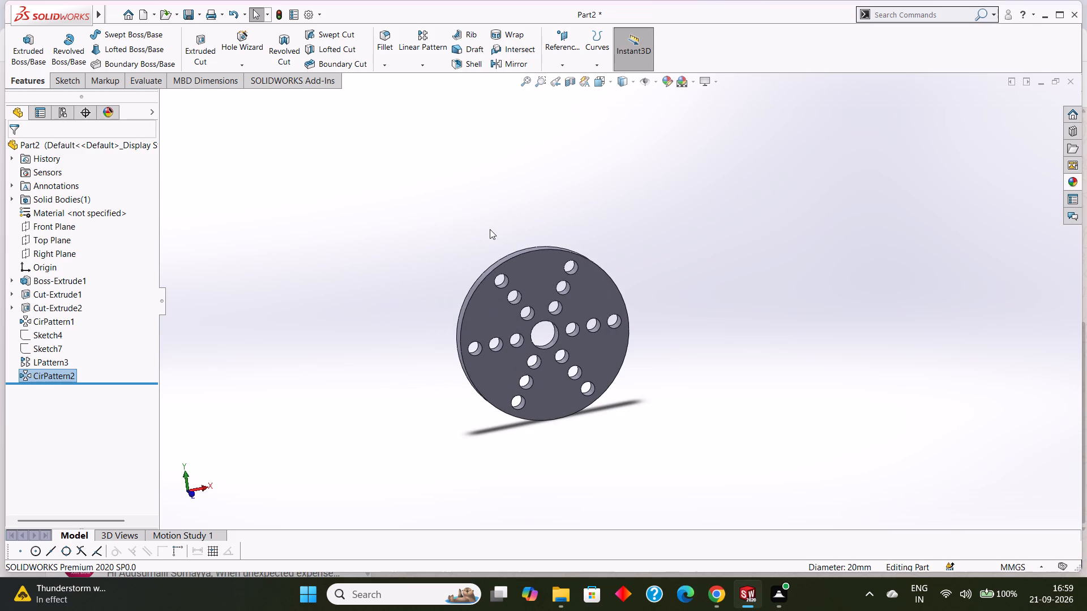
scroll(725, 259, "down", 2)
scroll(710, 288, "up", 4)
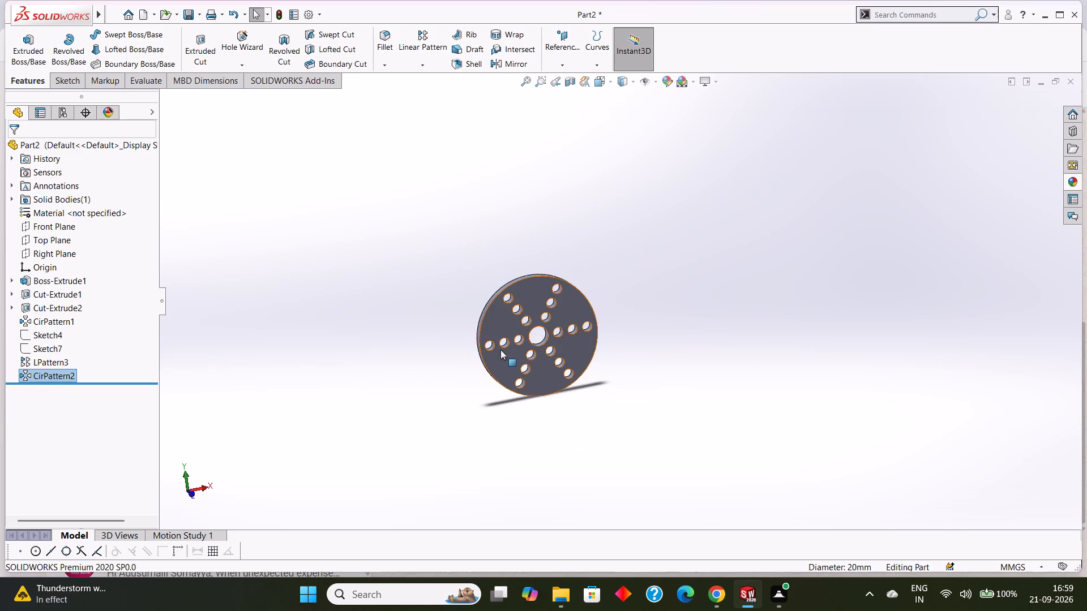
scroll(500, 350, "down", 4)
scroll(577, 316, "up", 3)
scroll(703, 313, "up", 3)
scroll(652, 296, "down", 4)
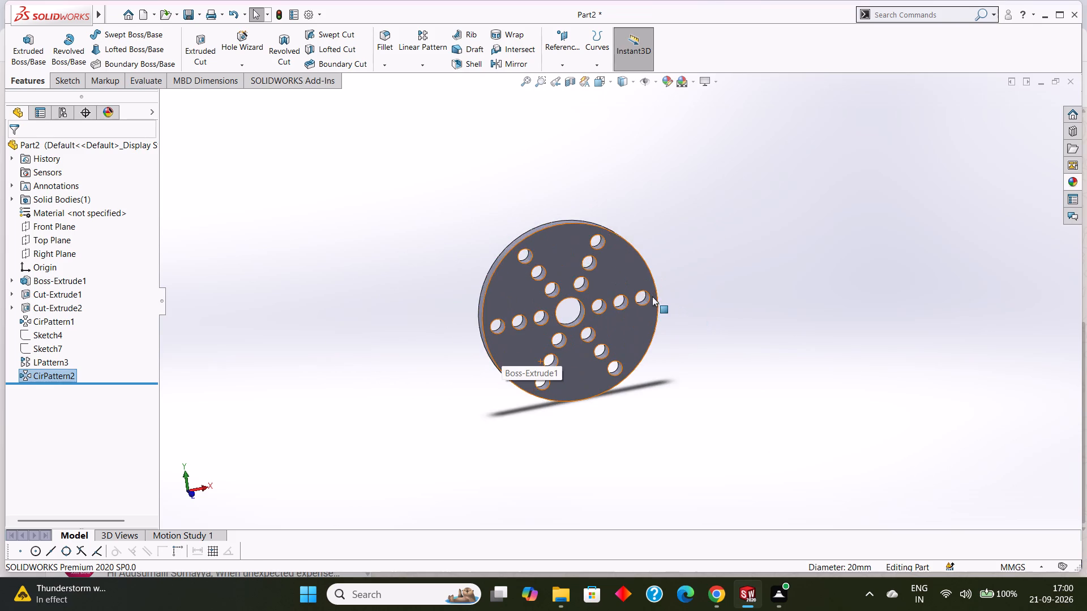
scroll(667, 296, "up", 7)
scroll(615, 274, "down", 4)
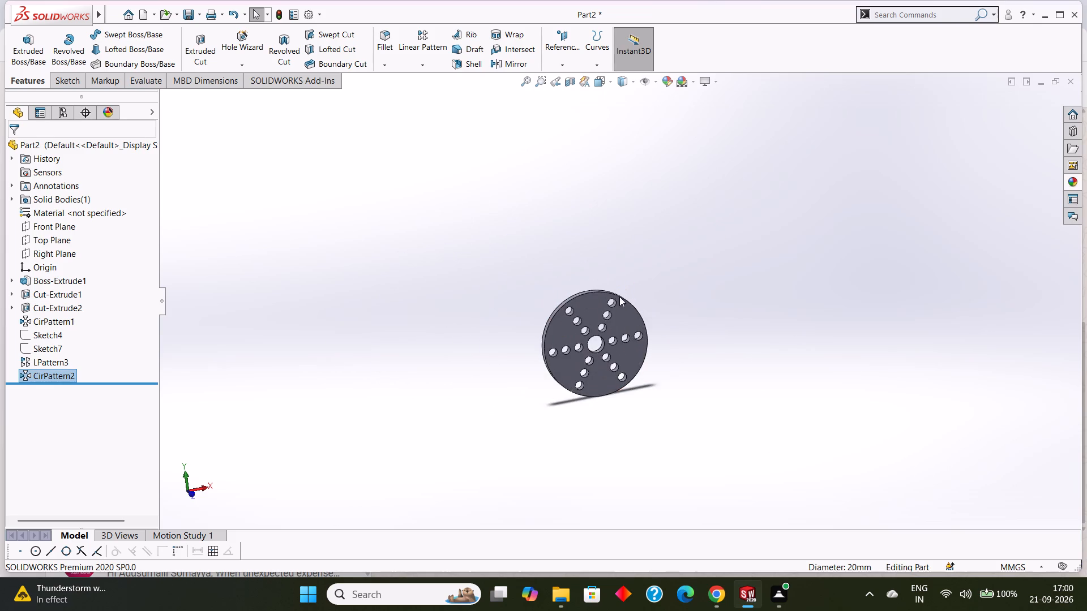
scroll(622, 315, "up", 3)
scroll(547, 353, "down", 2)
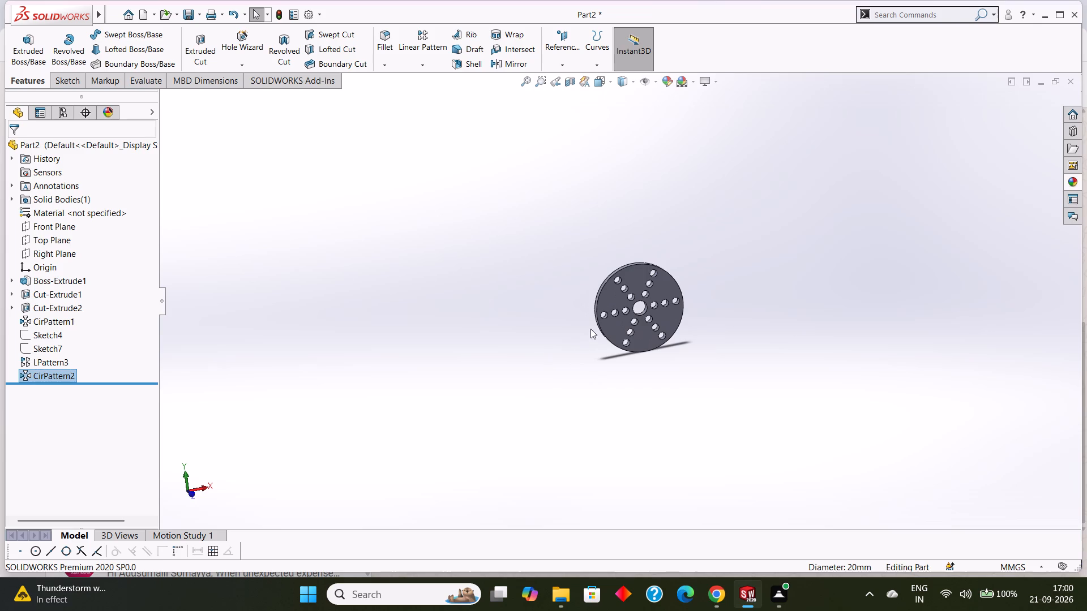
scroll(597, 325, "down", 2)
scroll(619, 318, "up", 5)
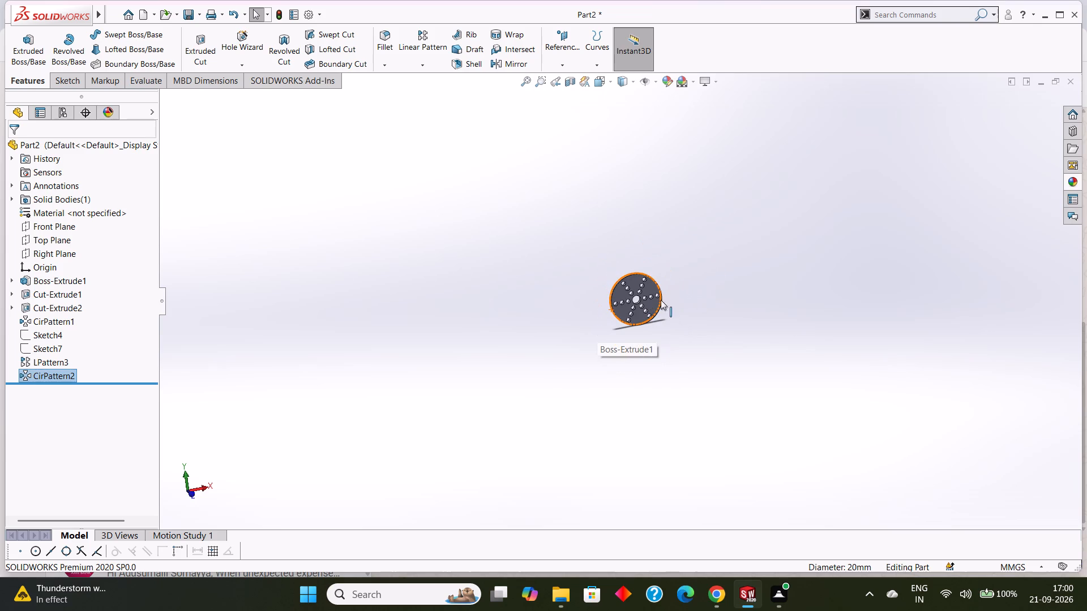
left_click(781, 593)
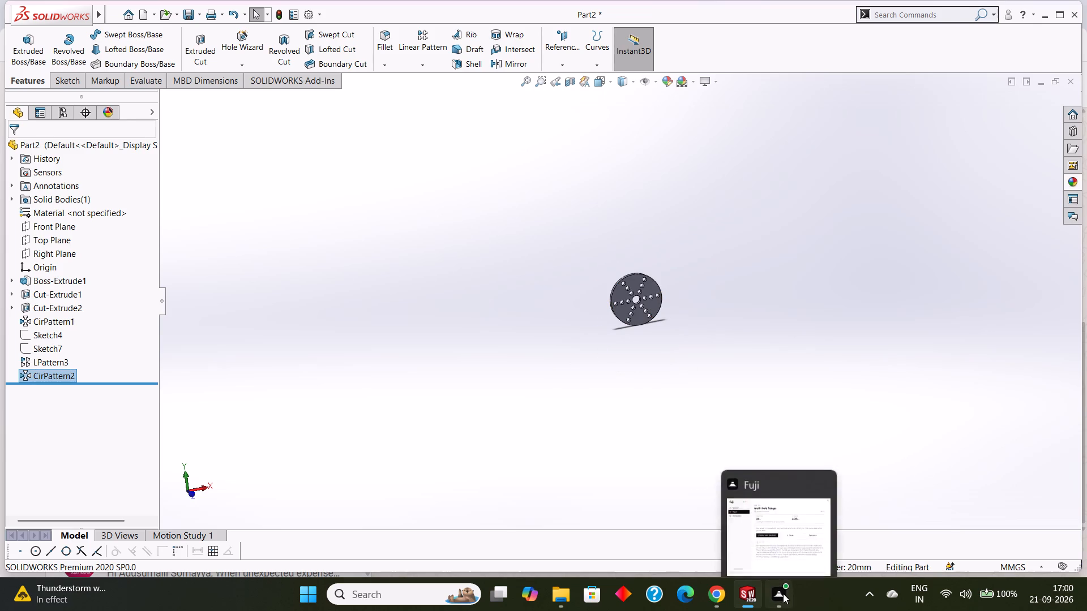
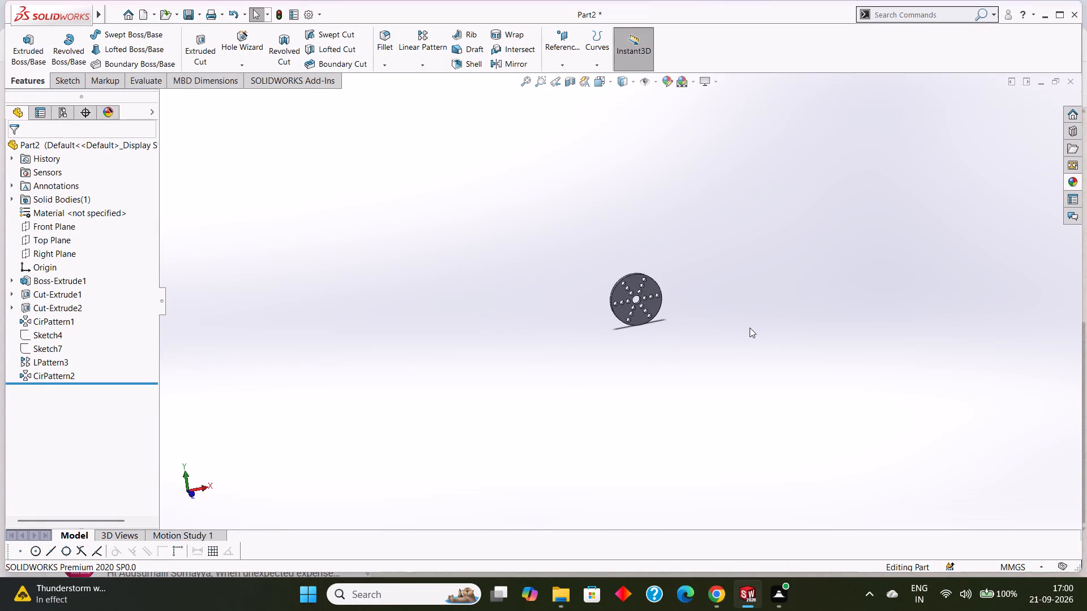
Save the part as "multi-hole flange" in SOLIDWORKS Part format in the tryfuji folder.
key("ctrl+s")
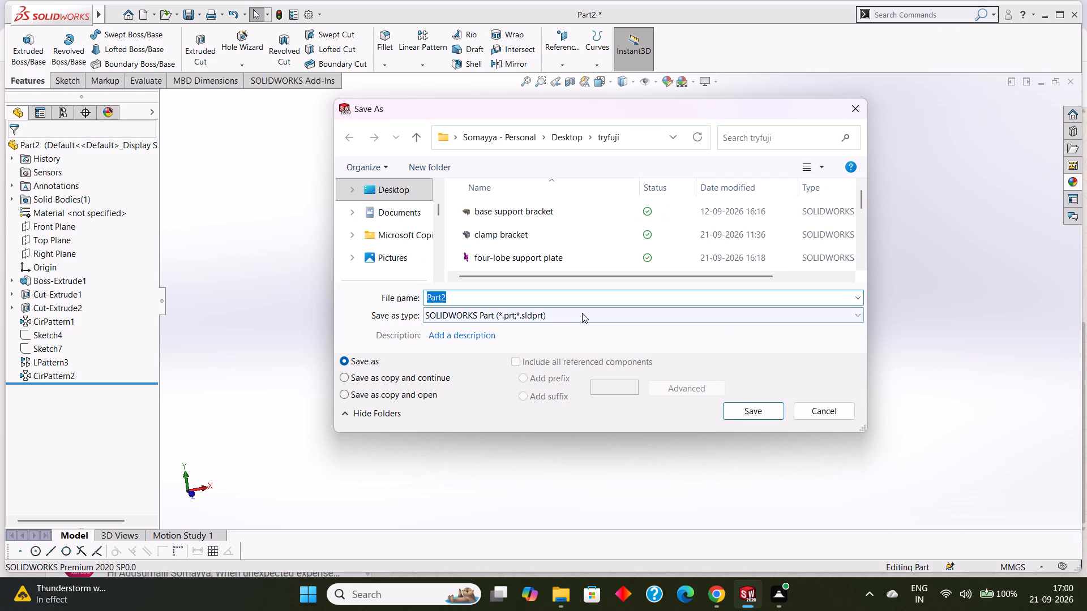
key("BackSpace")
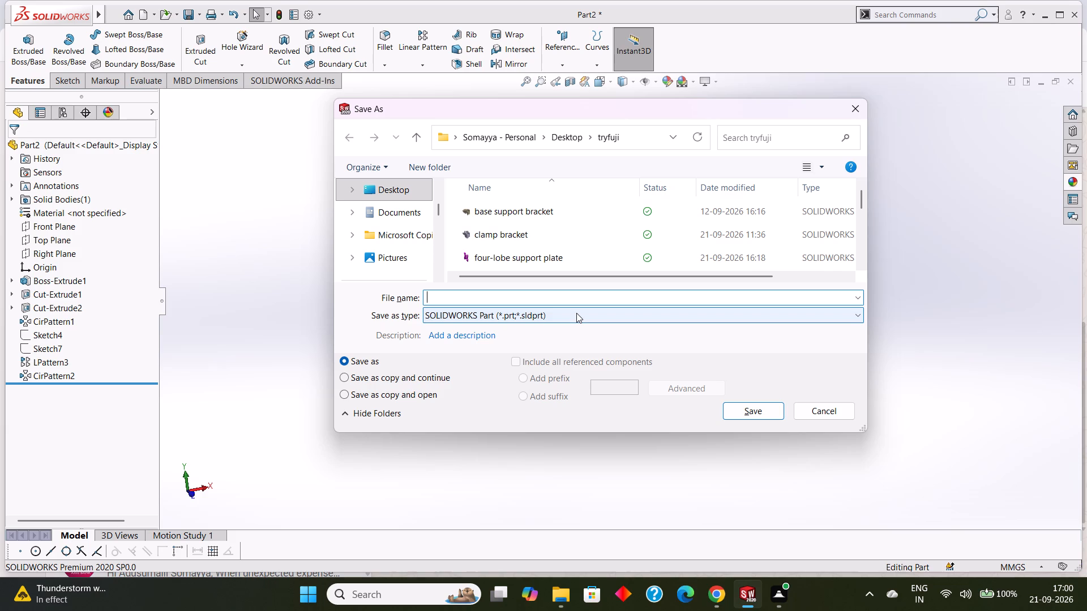
type("mu")
type("lti-")
type("hole")
key("space")
type("flange")
left_click(751, 410)
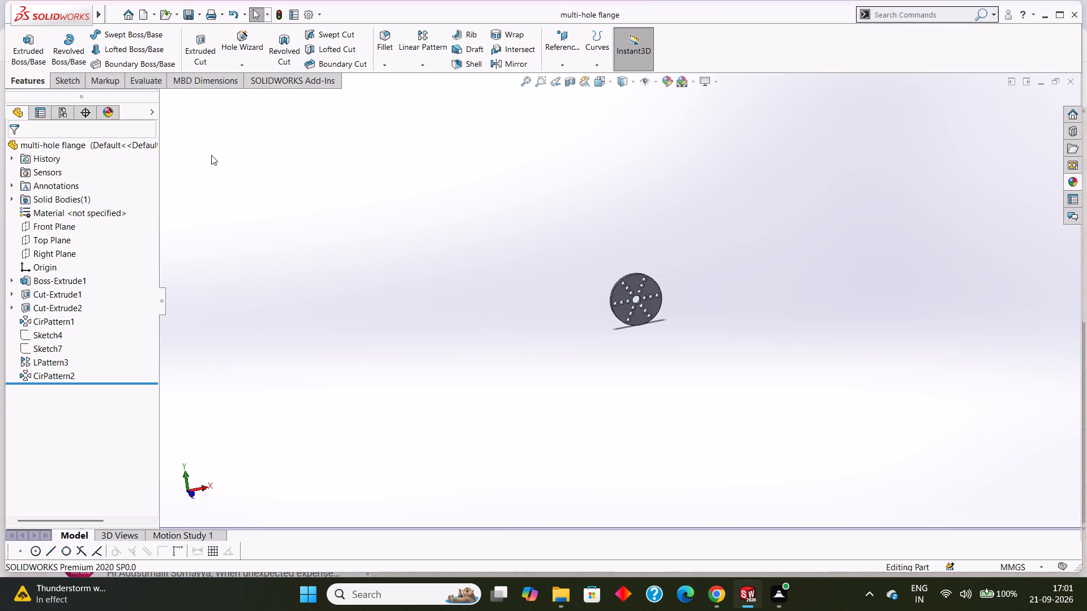
Save a PDF copy of the part as "multi-hole flange" in Adobe Portable Document Format in the tryfuji folder.
left_click(154, 13)
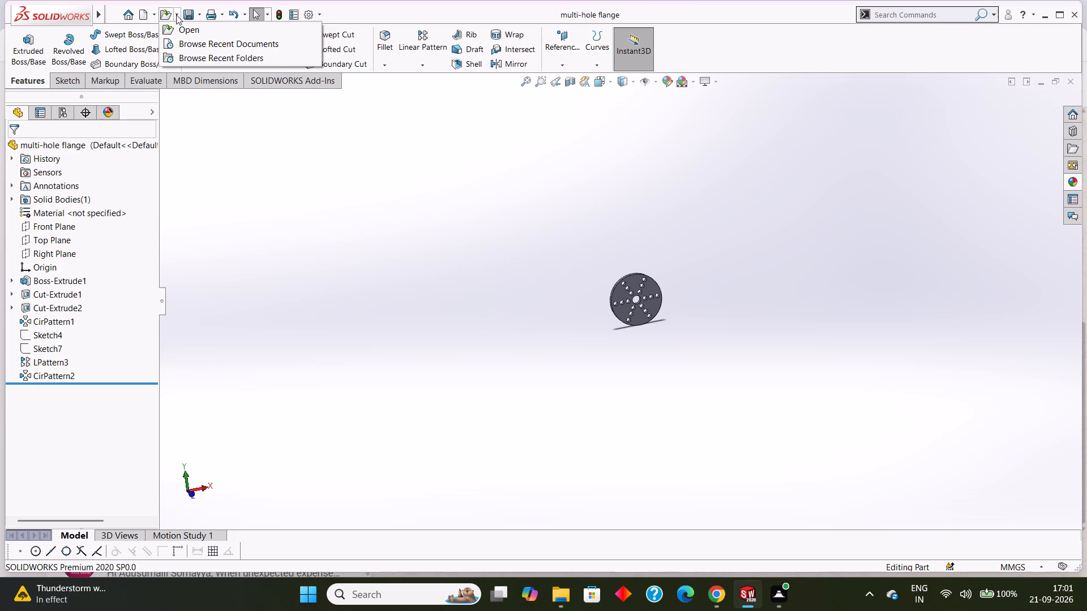
left_click(211, 42)
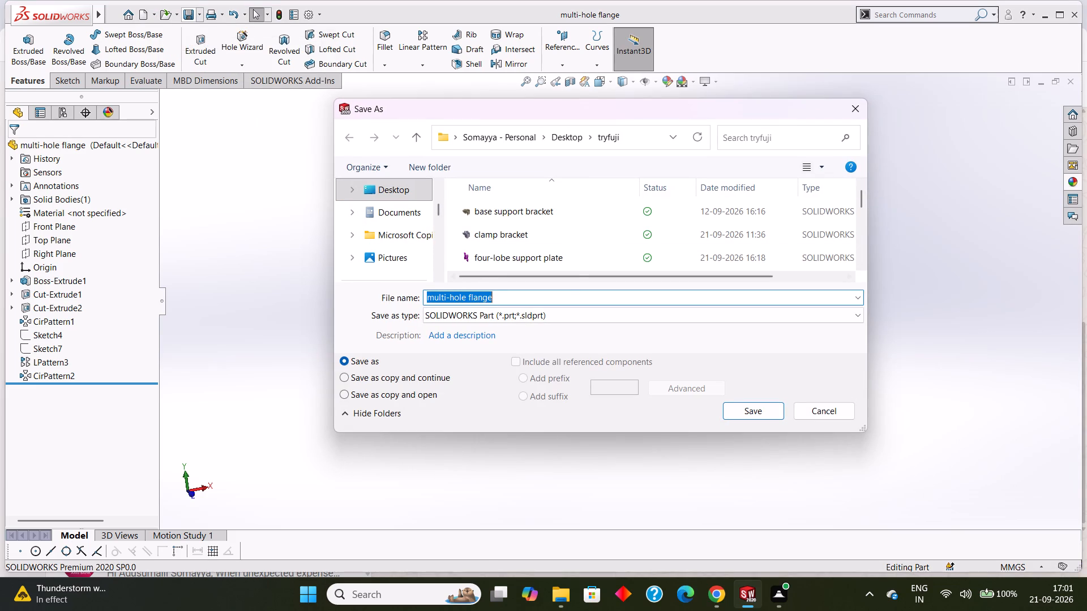
left_click(560, 318)
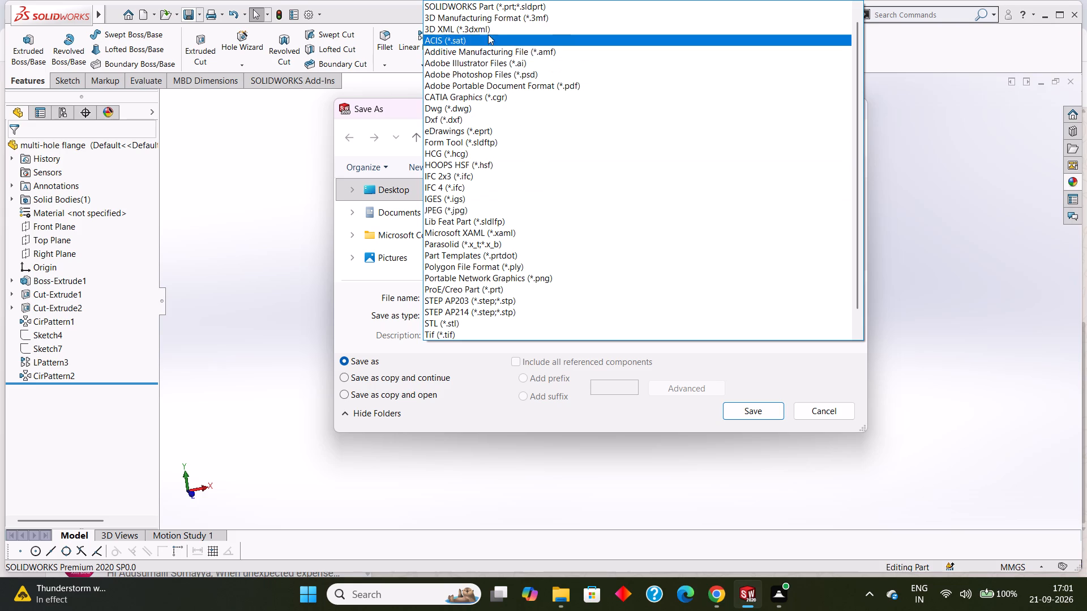
left_click(526, 85)
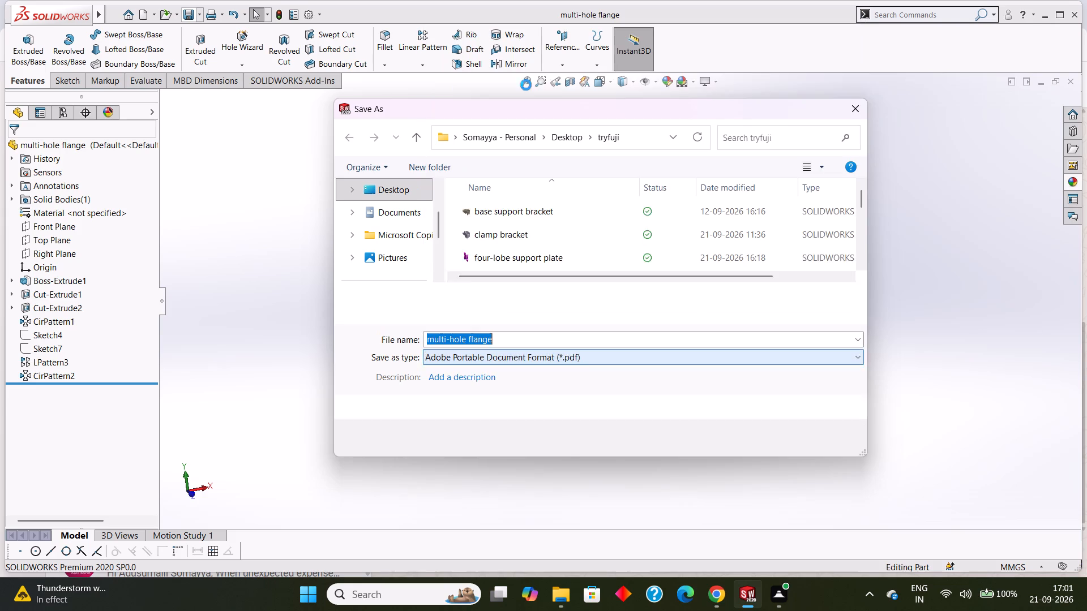
left_click(515, 337)
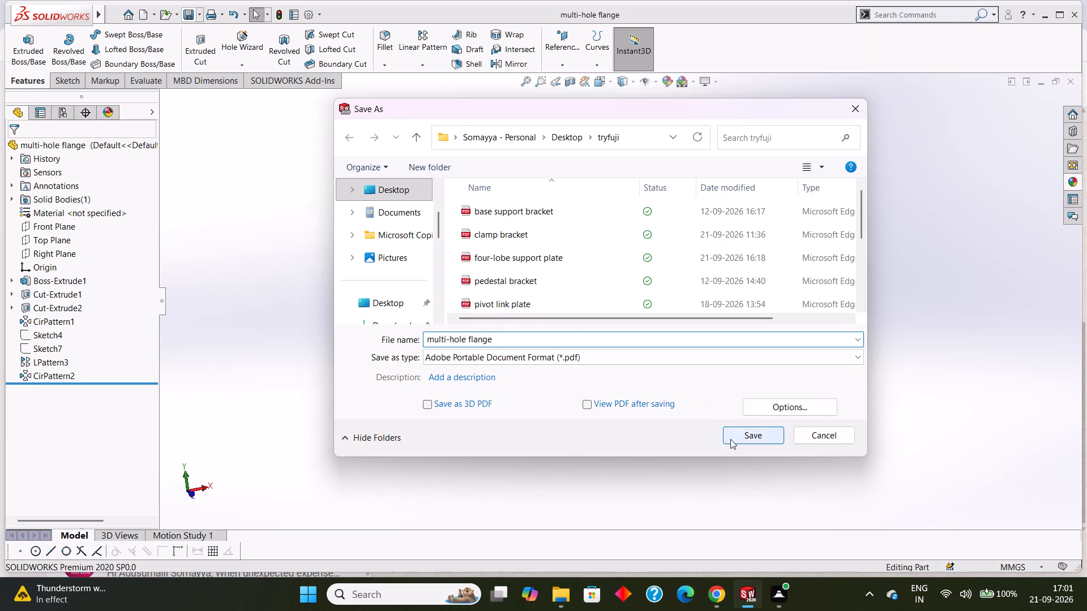
left_click(749, 439)
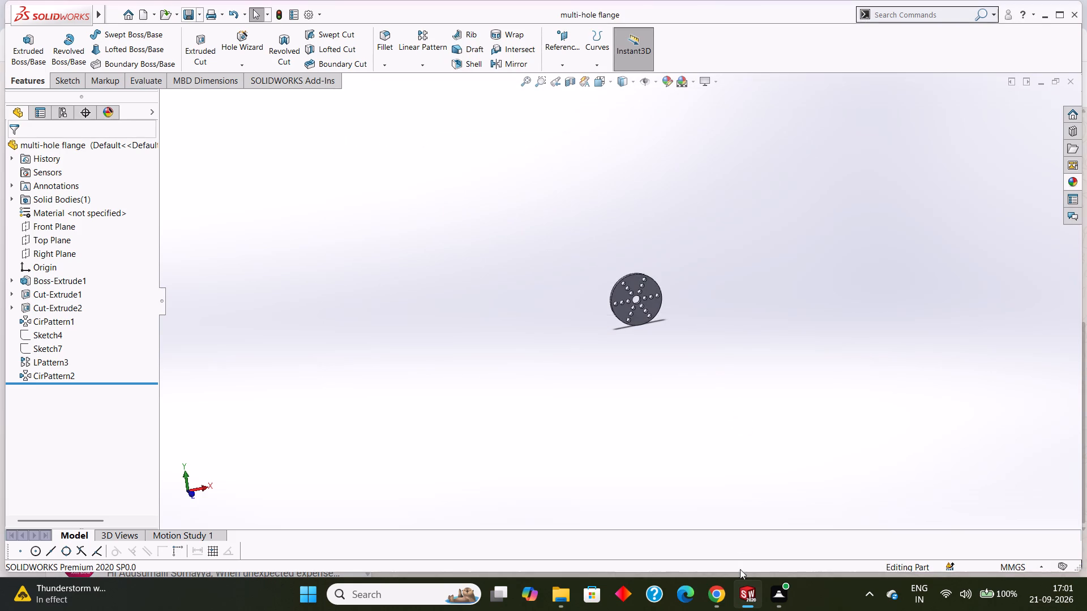